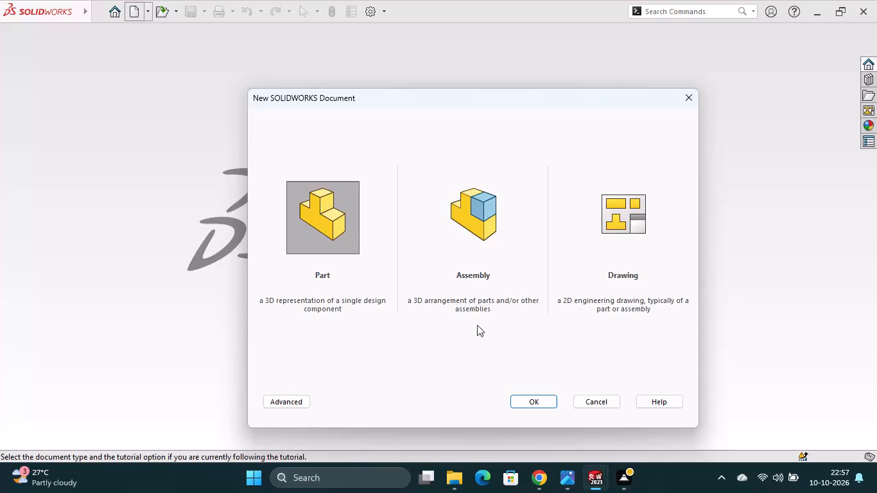
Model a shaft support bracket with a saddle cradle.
Create a new part document.
click(539, 401)
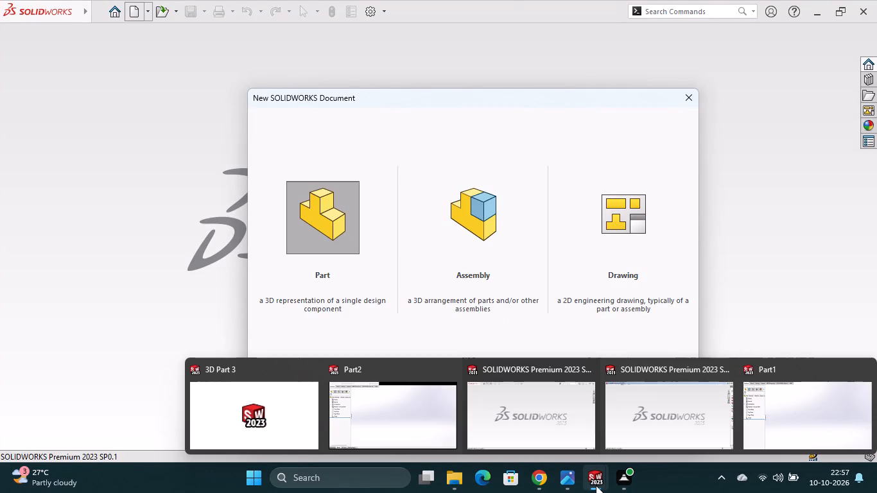
click(589, 373)
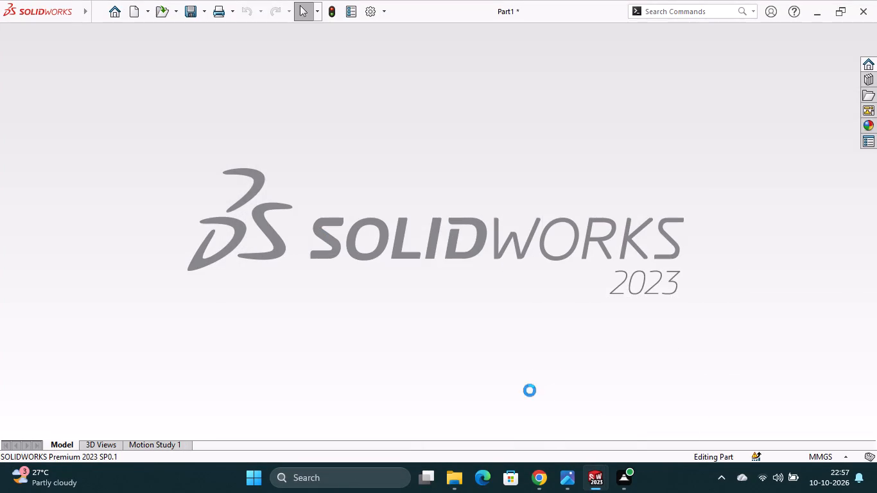
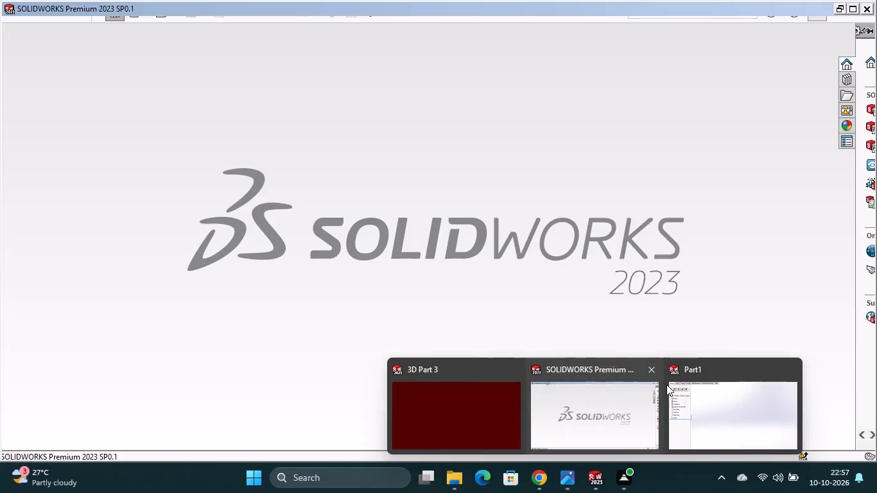
Close the open 3D Part 3 and Part1 windows and switch to the remaining empty SOLIDWORKS window.
click(790, 368)
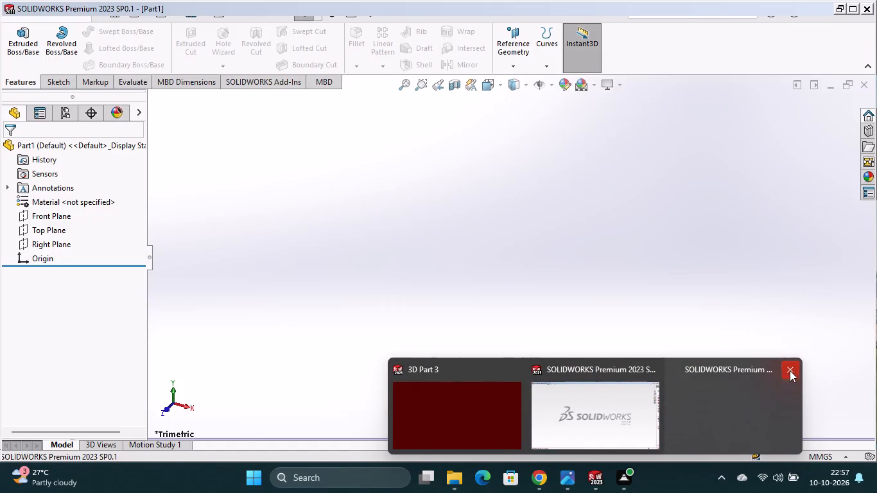
click(516, 372)
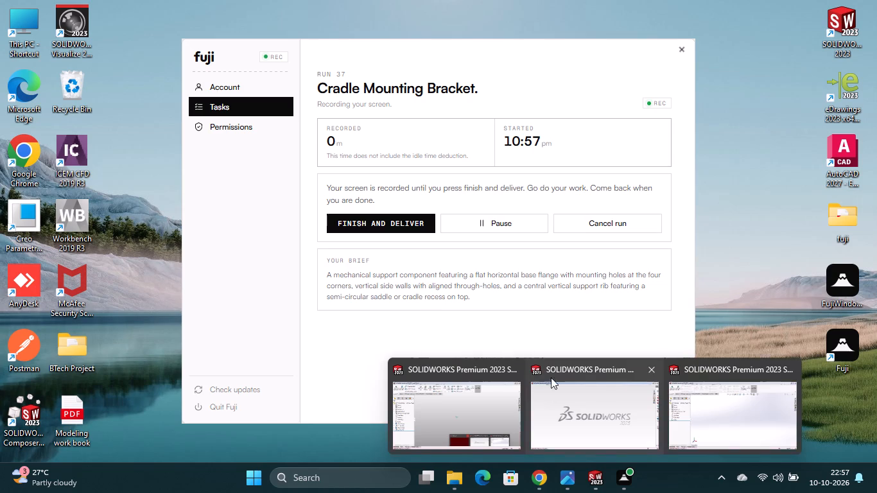
click(519, 372)
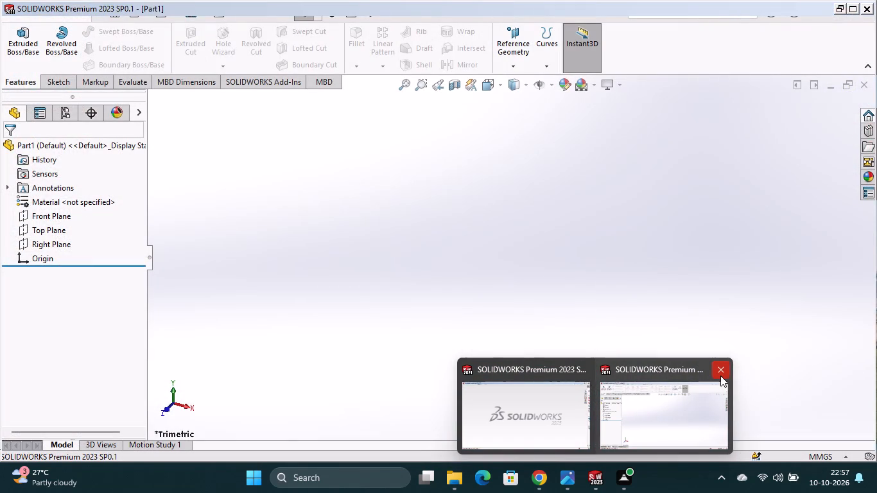
click(724, 376)
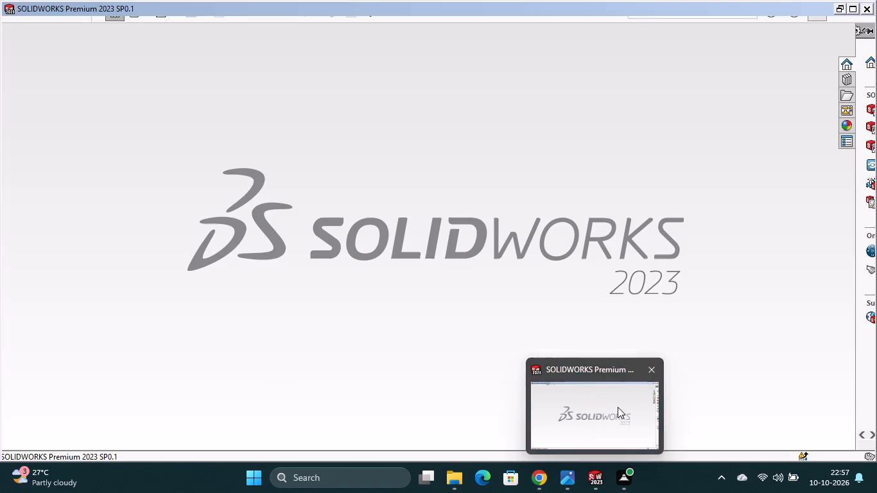
click(618, 407)
Create a new part document.
click(137, 16)
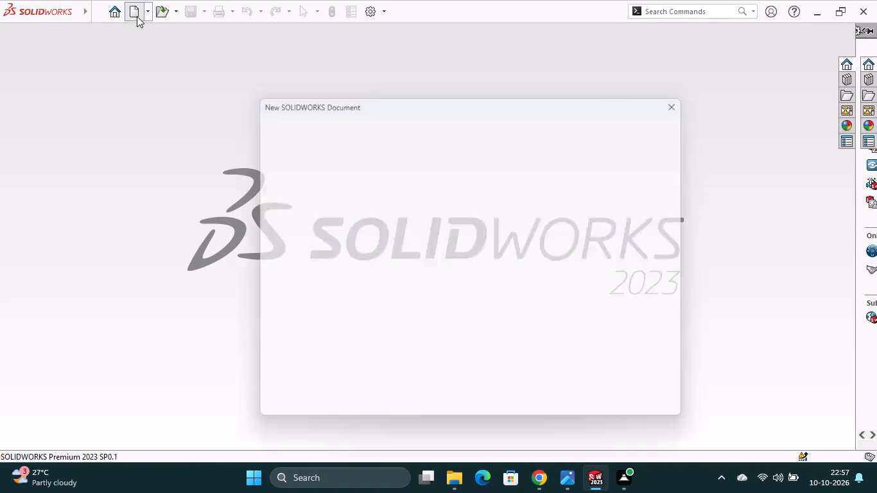
click(546, 404)
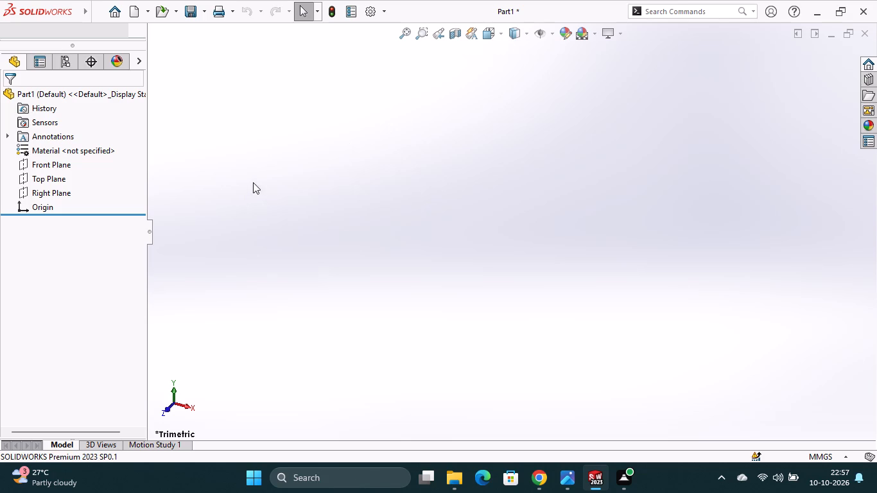
Start a new sketch on the Front Plane.
click(51, 164)
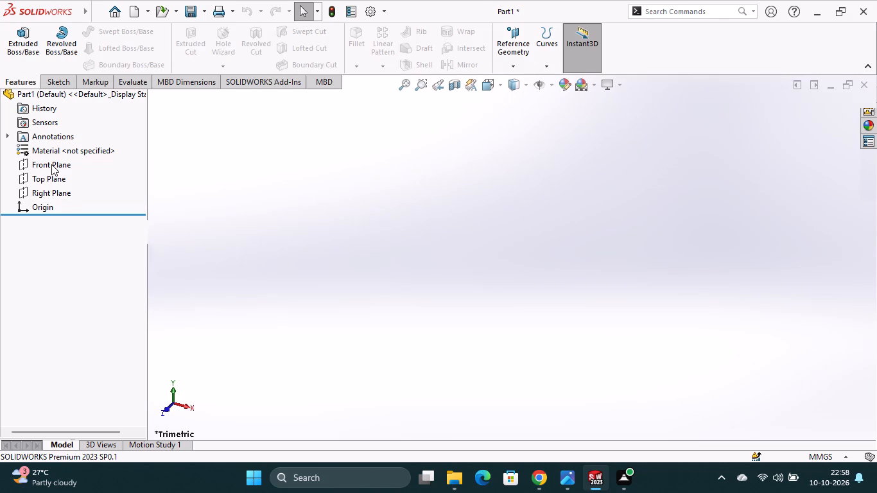
click(48, 214)
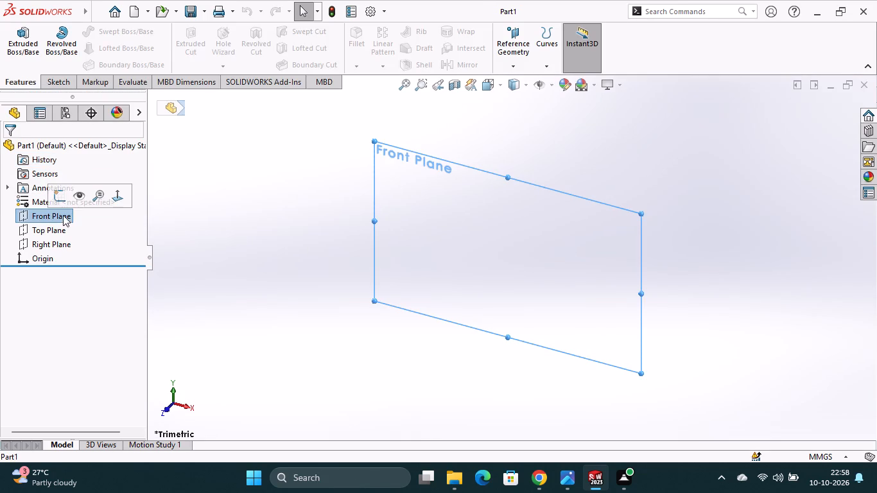
click(62, 200)
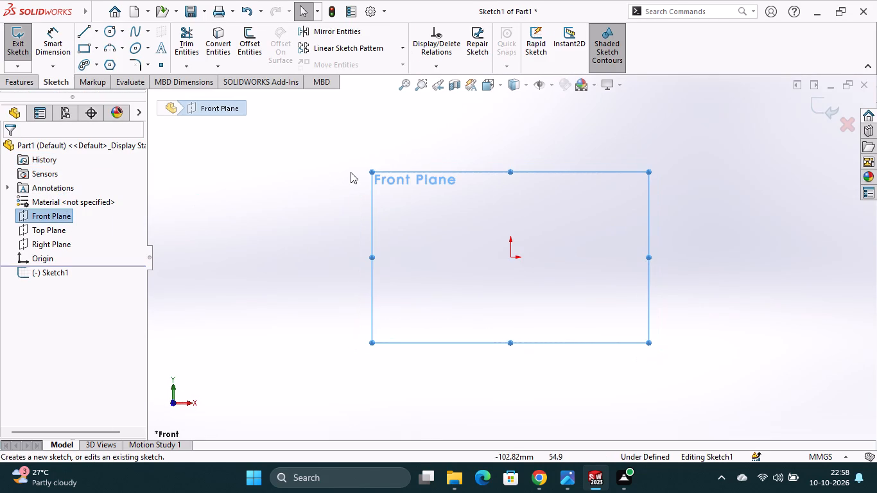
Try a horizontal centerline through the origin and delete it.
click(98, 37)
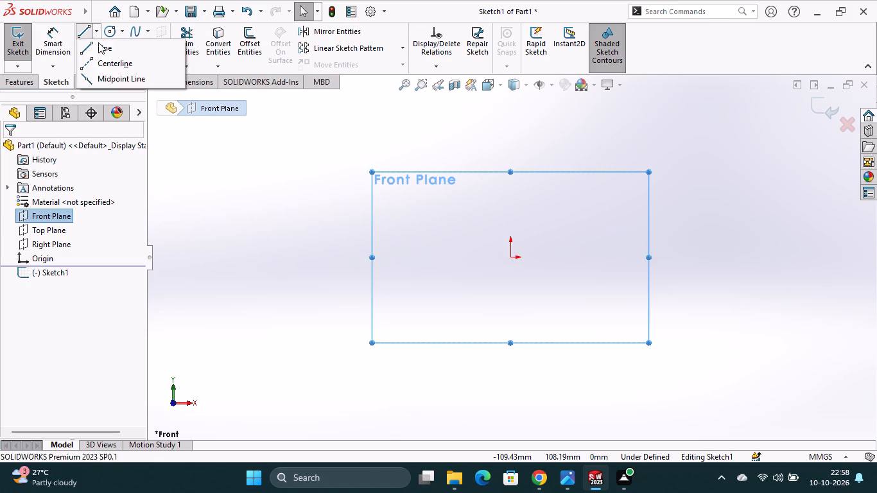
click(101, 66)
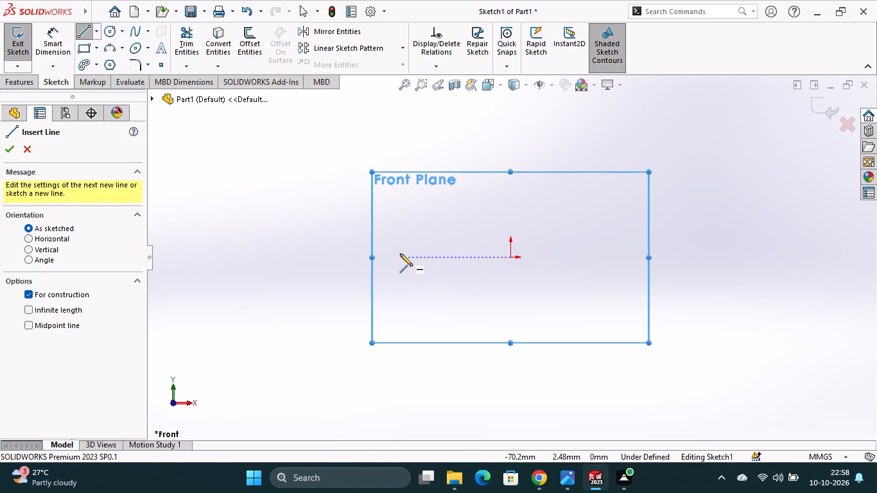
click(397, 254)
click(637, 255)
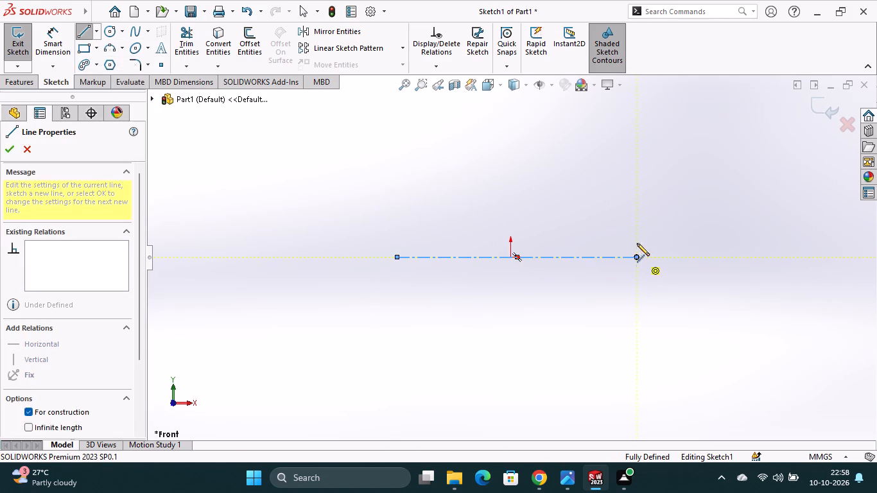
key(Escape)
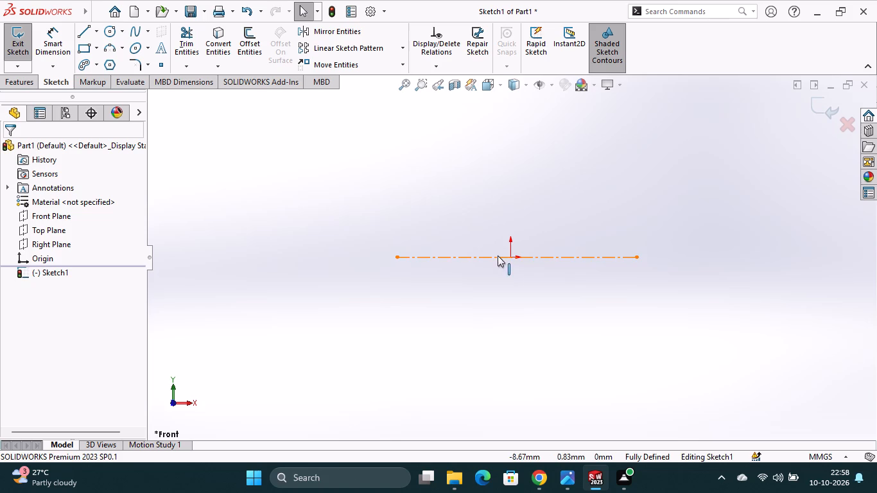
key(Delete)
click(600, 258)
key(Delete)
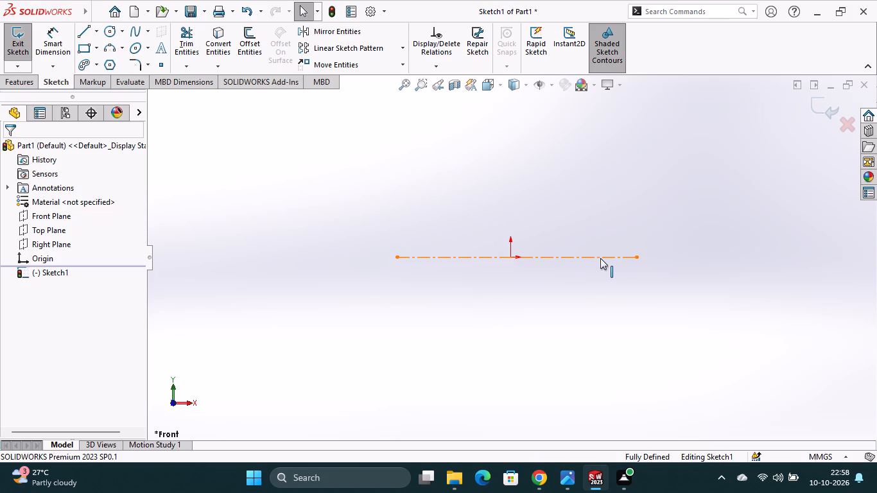
Sketch a closed, flat bar profile from the origin with a rectangular recess in its underside, making the first bottom segment about 64 mm long.
click(85, 35)
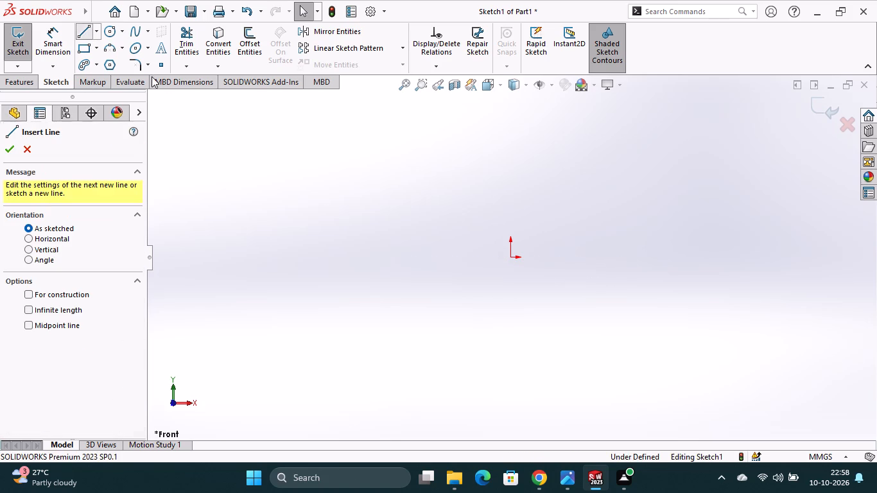
click(512, 258)
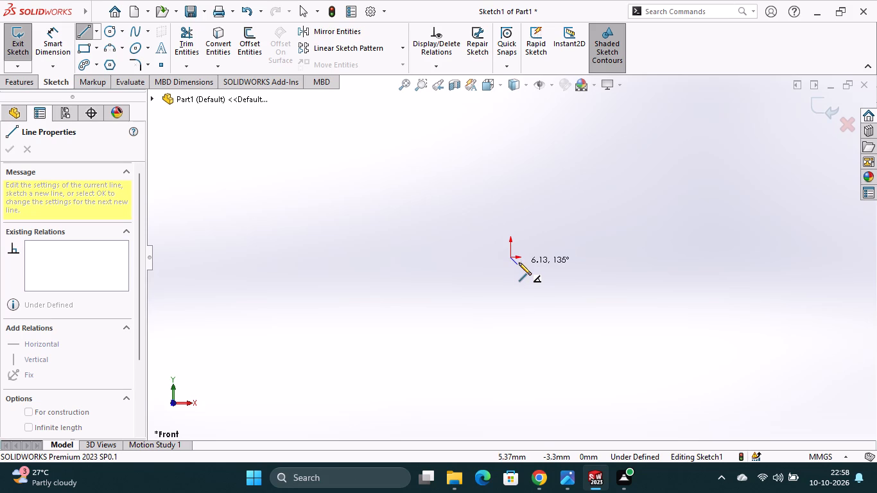
click(609, 259)
click(613, 231)
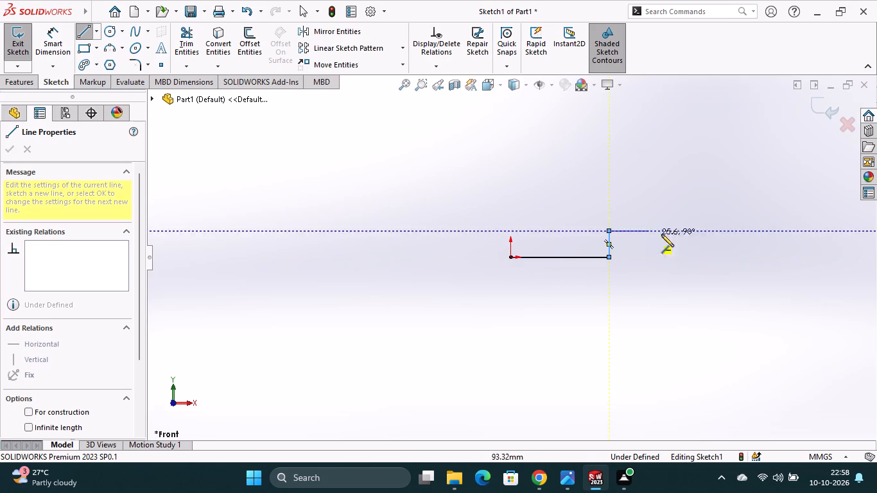
scroll(730, 231, up, 6)
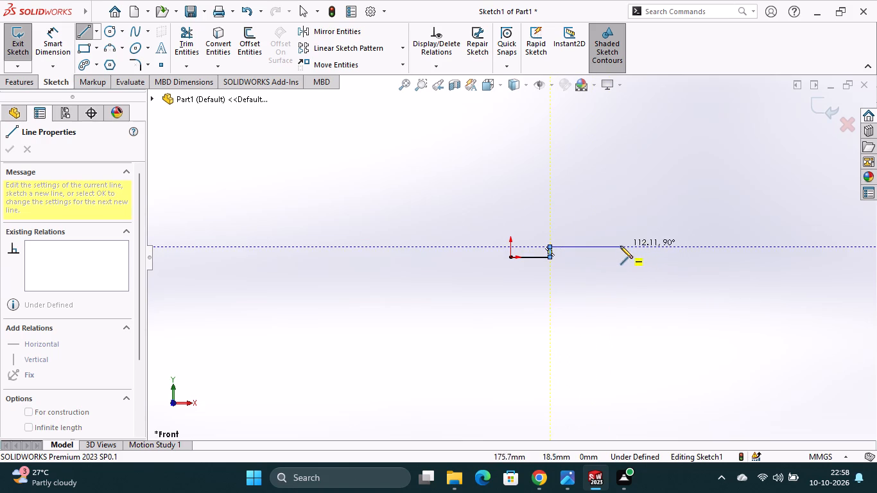
click(616, 246)
click(616, 259)
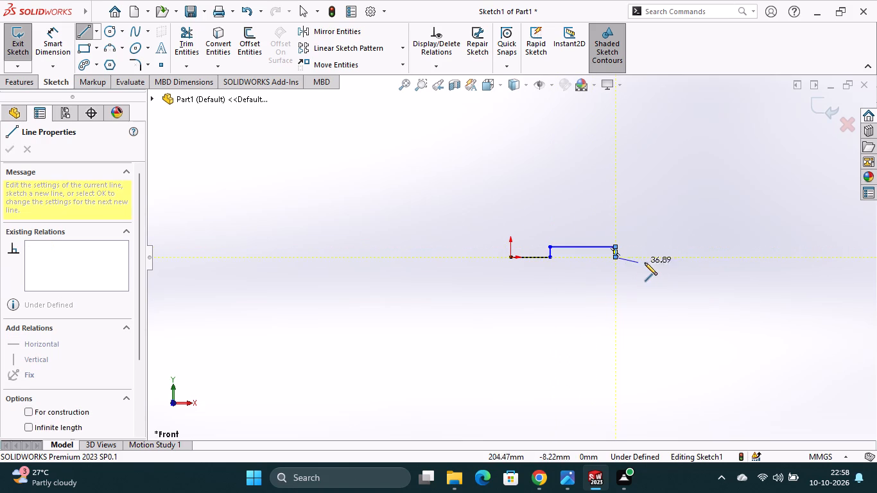
click(665, 259)
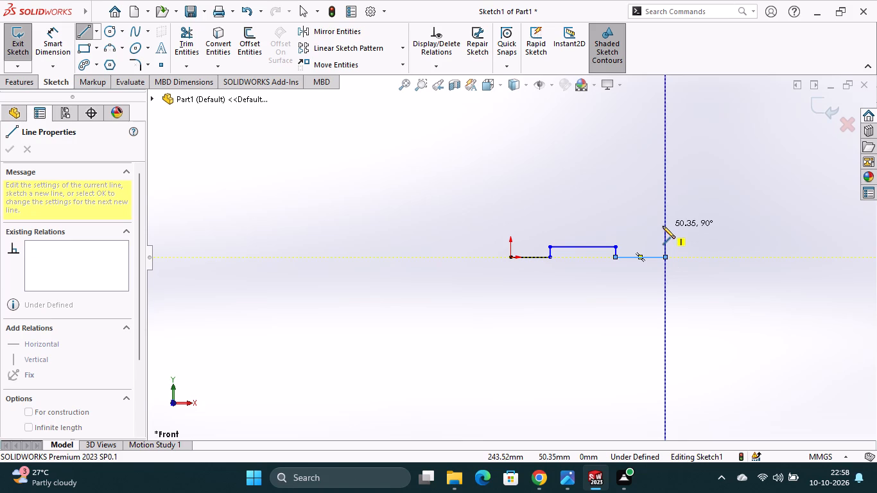
click(664, 236)
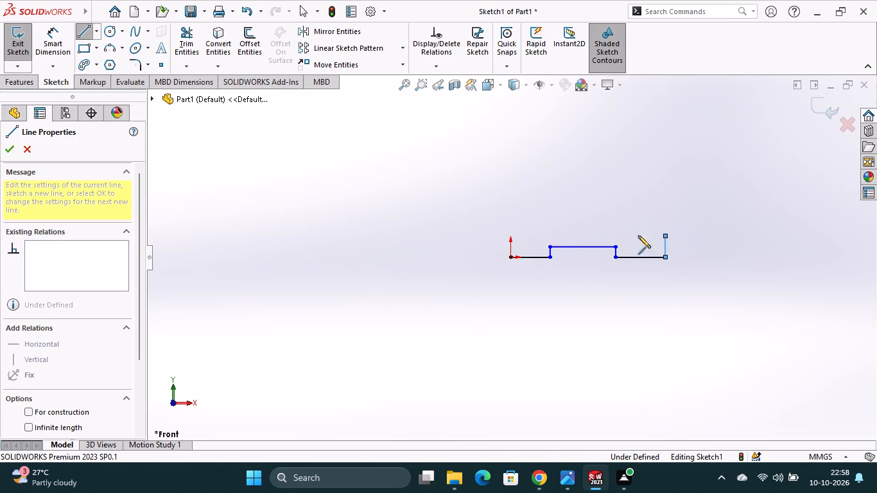
click(509, 236)
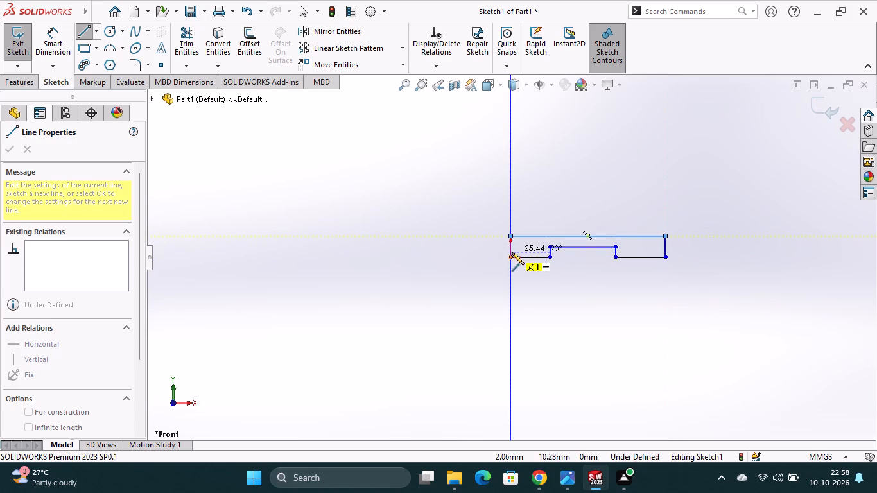
click(511, 255)
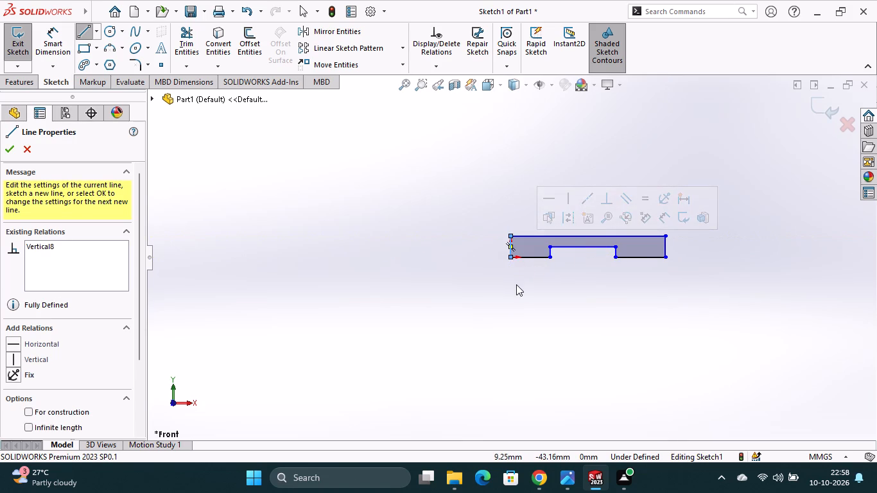
key(Escape)
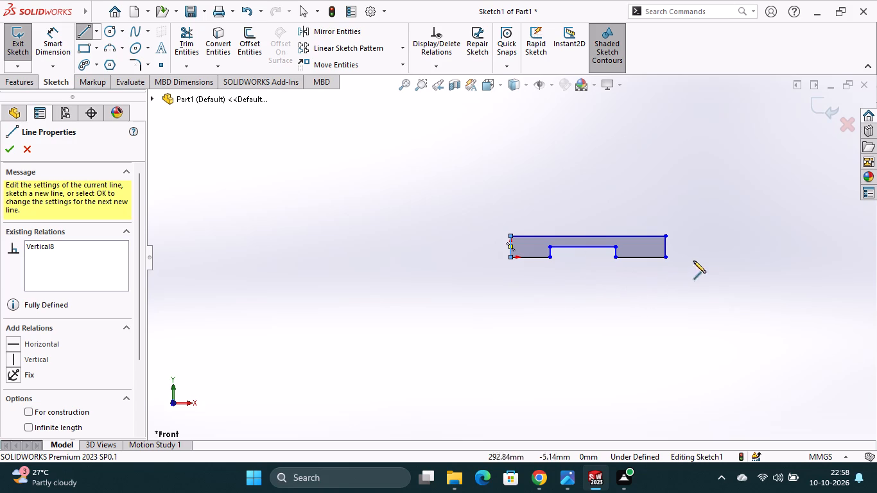
Dimension the two bottom segments on either side of the recess to 20 mm each.
click(63, 33)
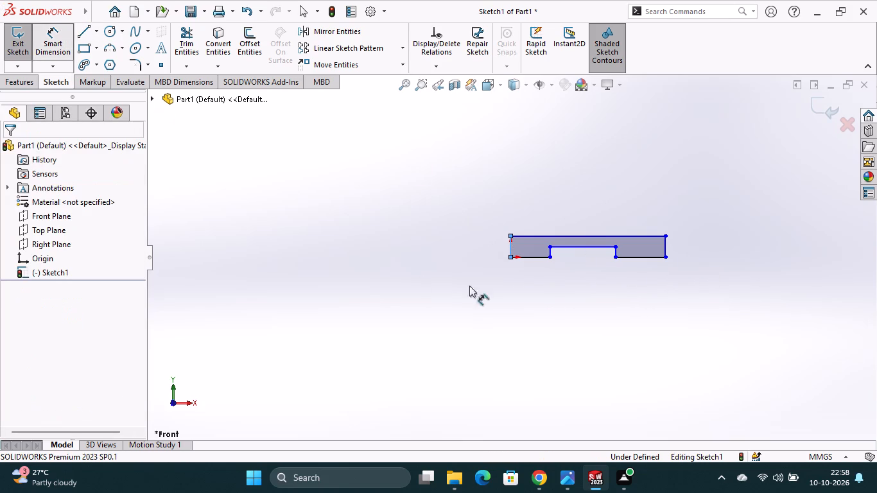
scroll(548, 285, down, 6)
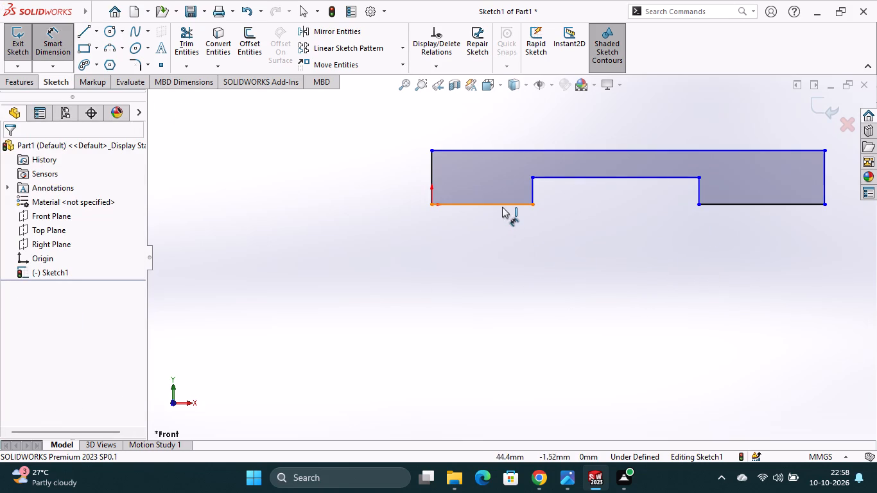
click(502, 205)
click(501, 230)
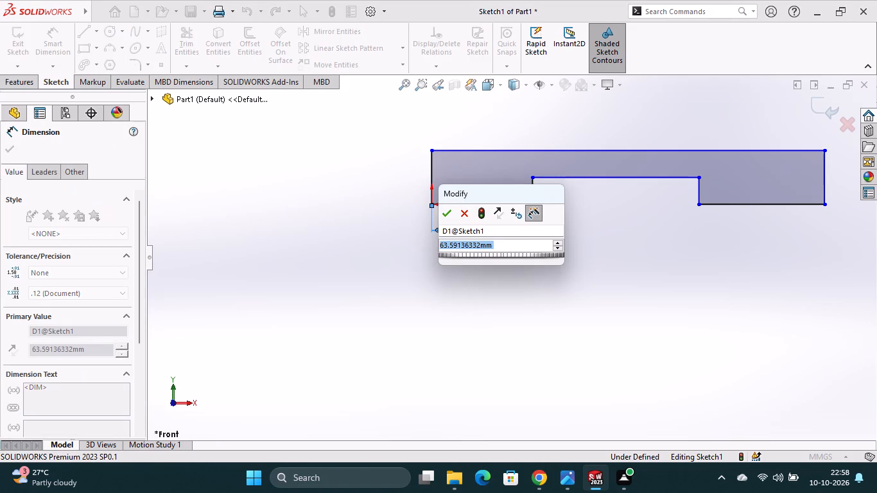
text(20)
key(Return)
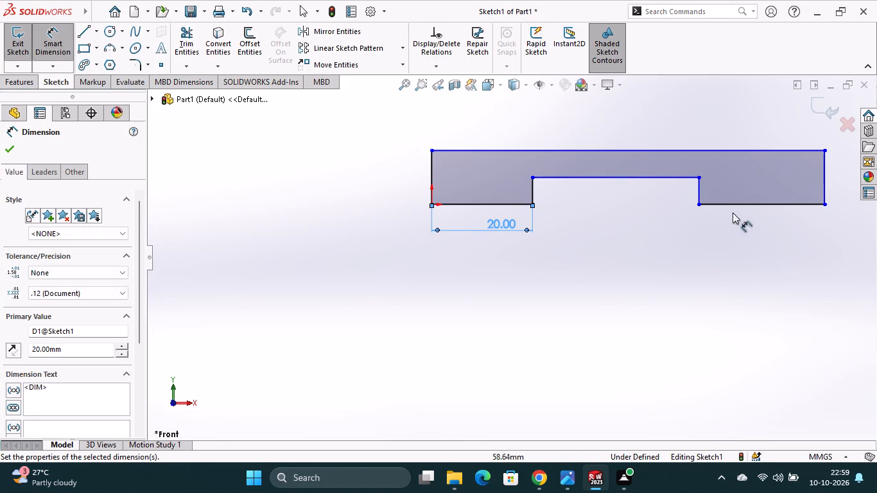
click(751, 204)
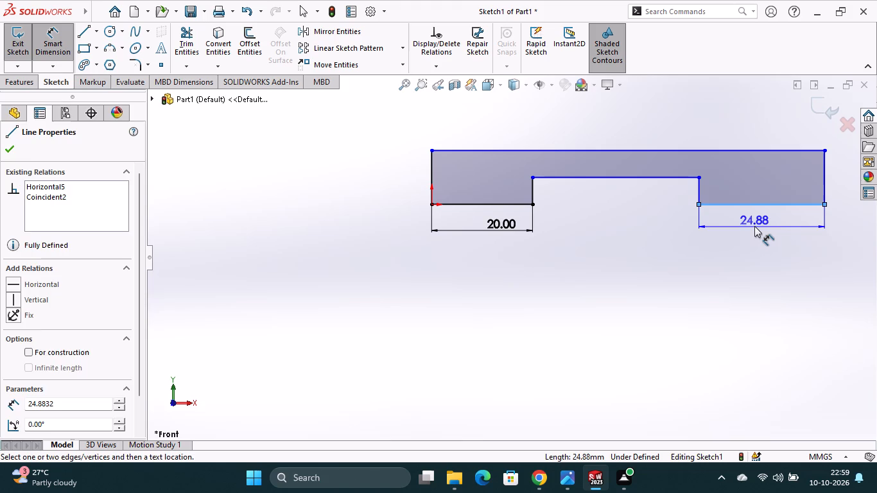
click(754, 226)
text(20)
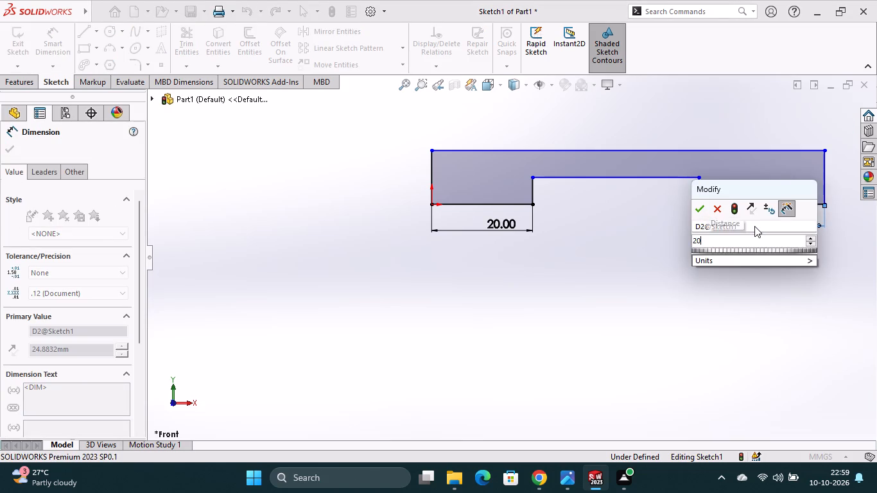
key(Return)
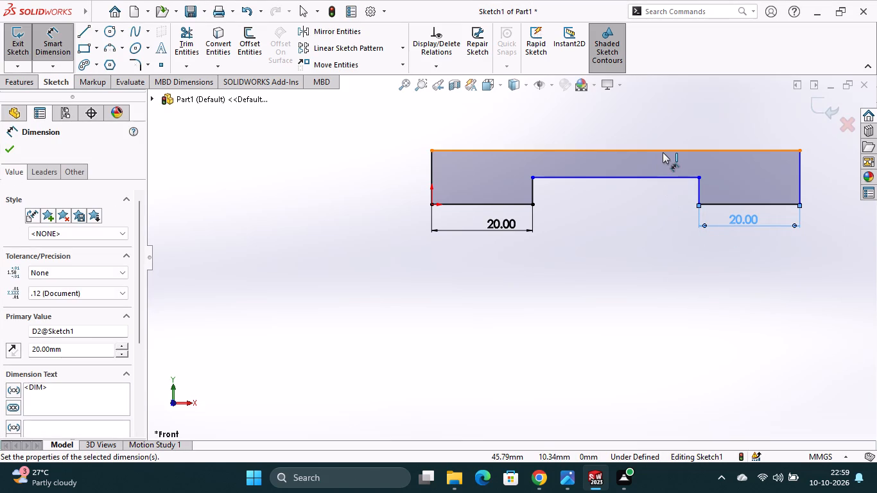
Dimension the profile's top edge to 100 mm and move that dimension below the profile.
click(652, 151)
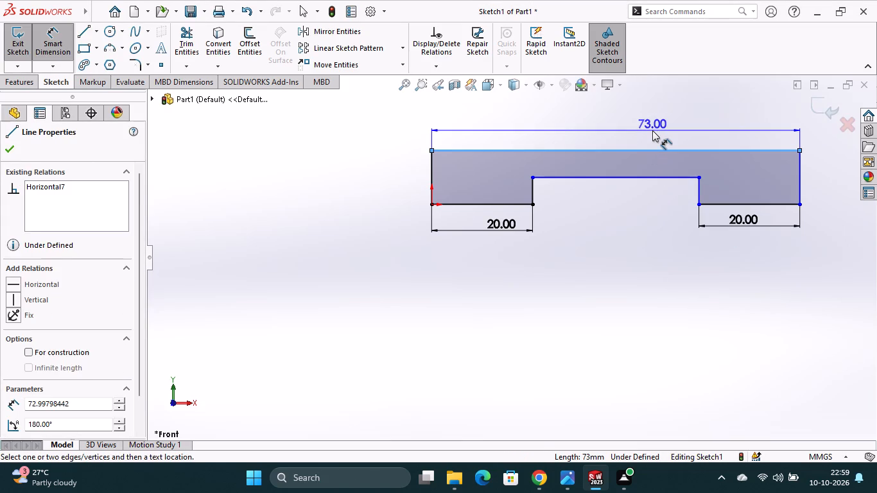
click(652, 130)
text(100)
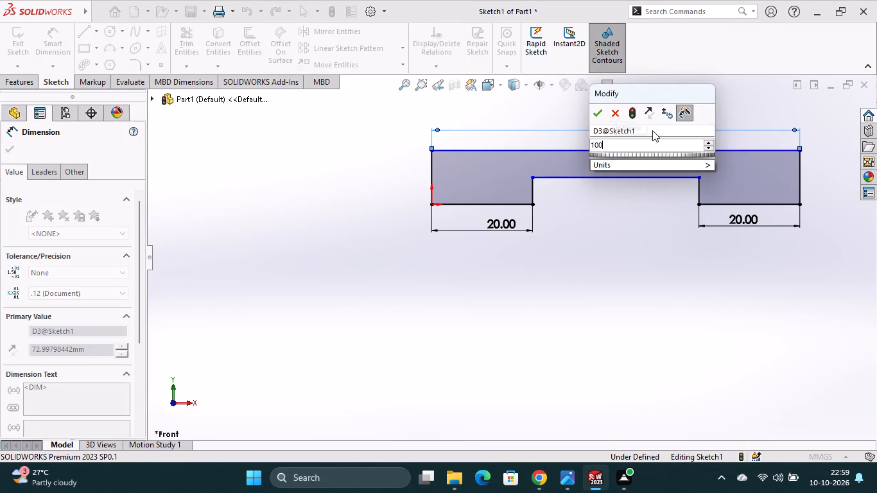
key(Return)
drag(729, 126, 722, 286)
Dimension the profile's outer vertical edge opposite the origin to a height of 10 mm.
scroll(714, 250, up, 3)
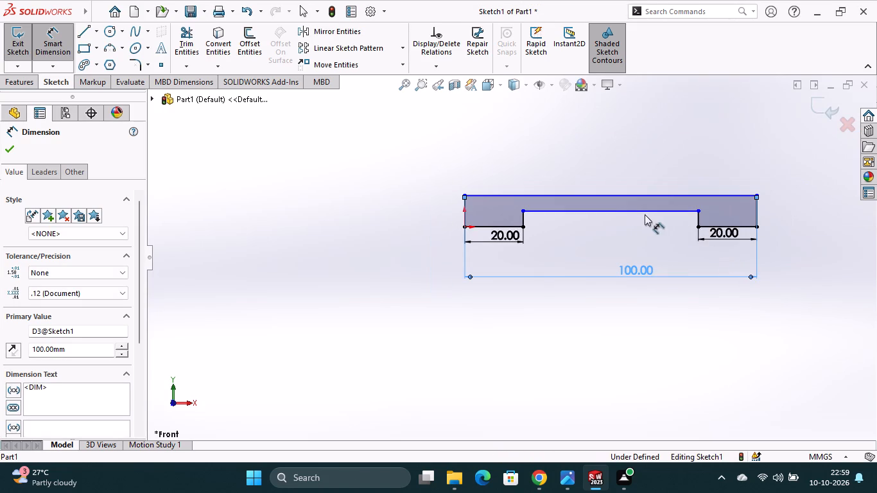
click(758, 212)
click(774, 212)
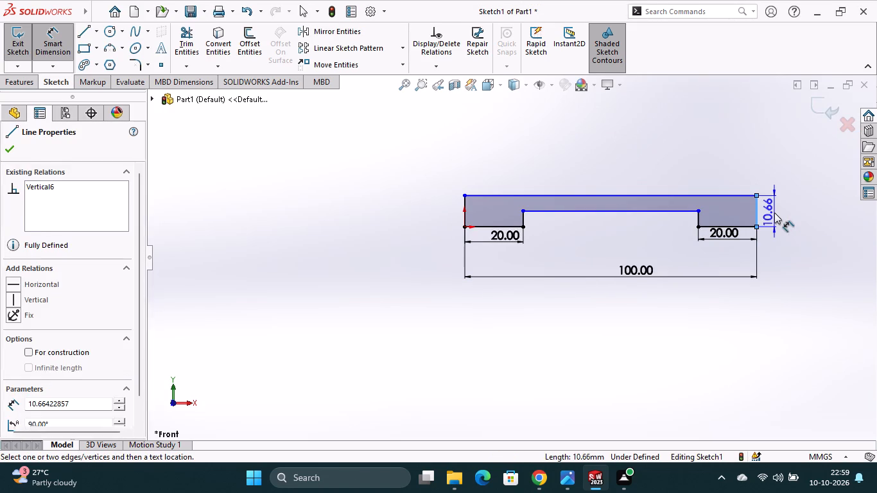
text(10)
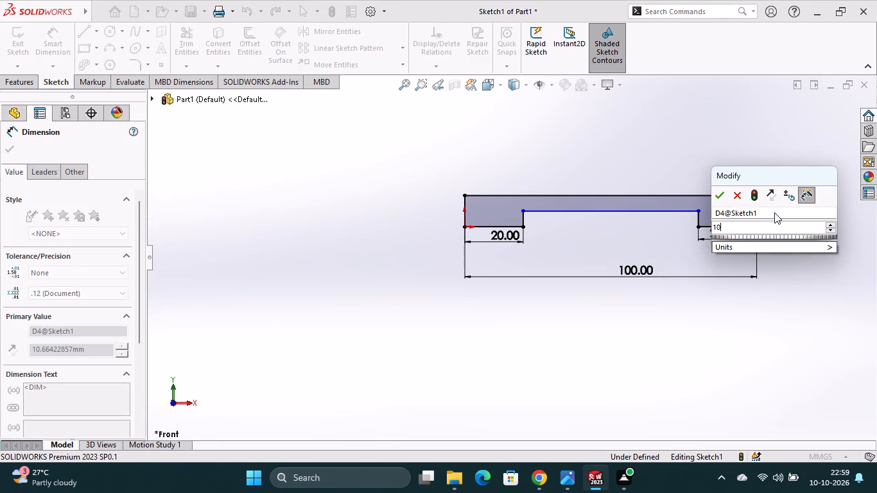
key(Return)
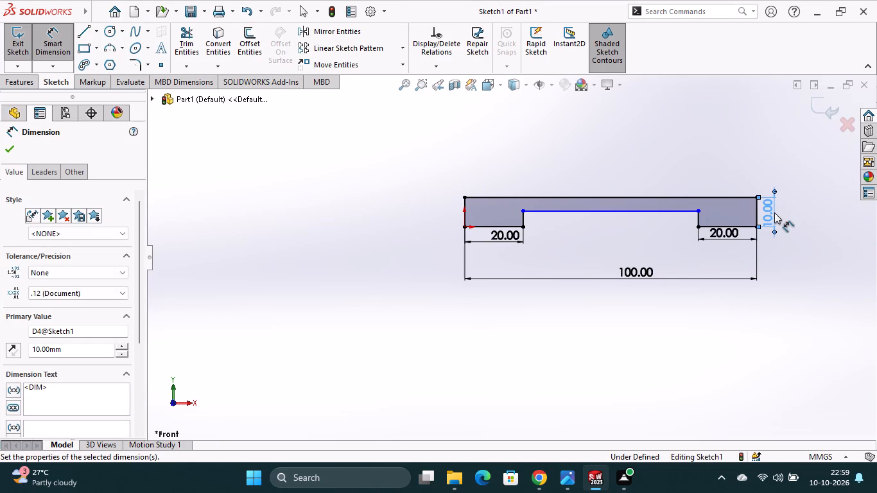
Add a driven horizontal dimension from the origin to the recess's far upper corner, placed below the profile.
click(464, 227)
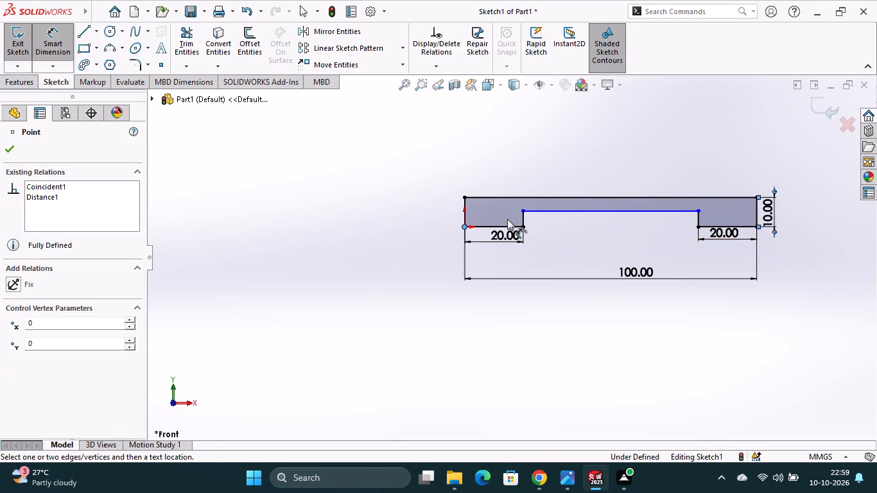
click(697, 212)
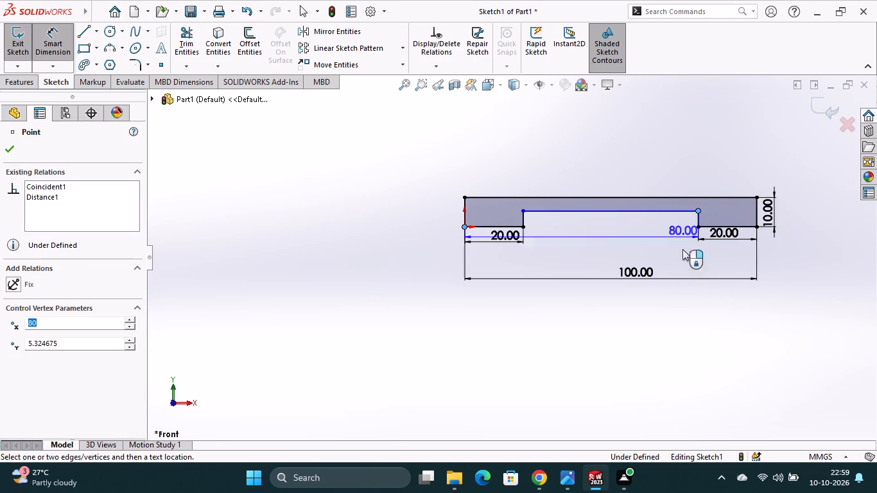
click(653, 263)
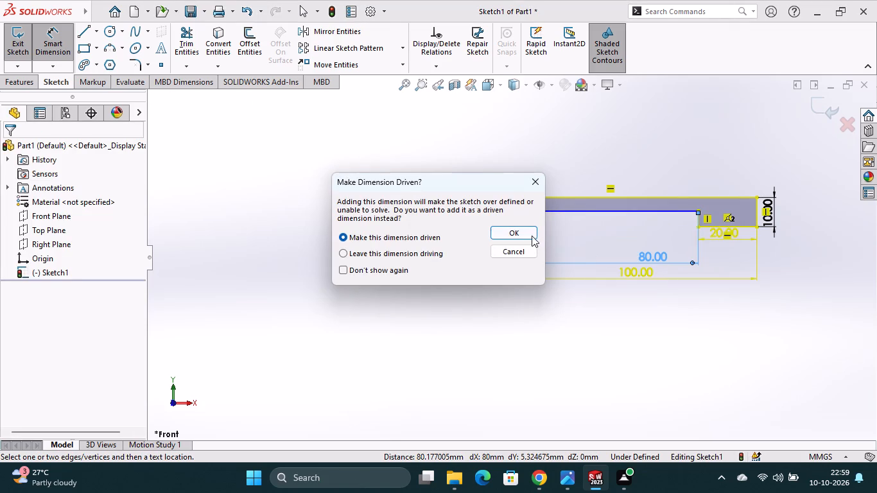
click(525, 234)
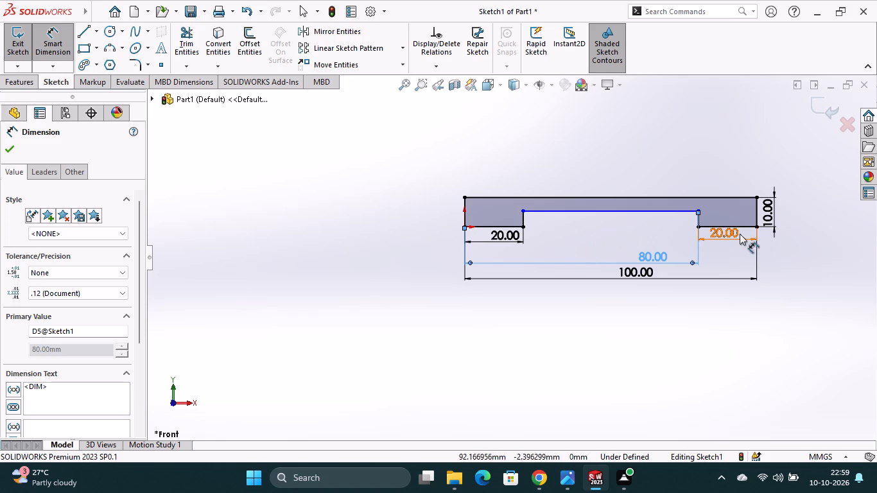
Set the profile's overall height dimension to 20 mm.
scroll(708, 218, down, 2)
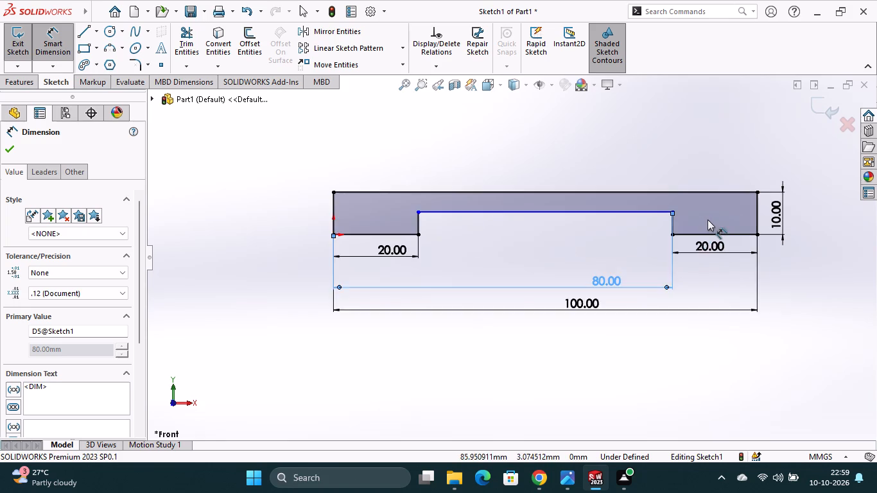
scroll(708, 220, down, 2)
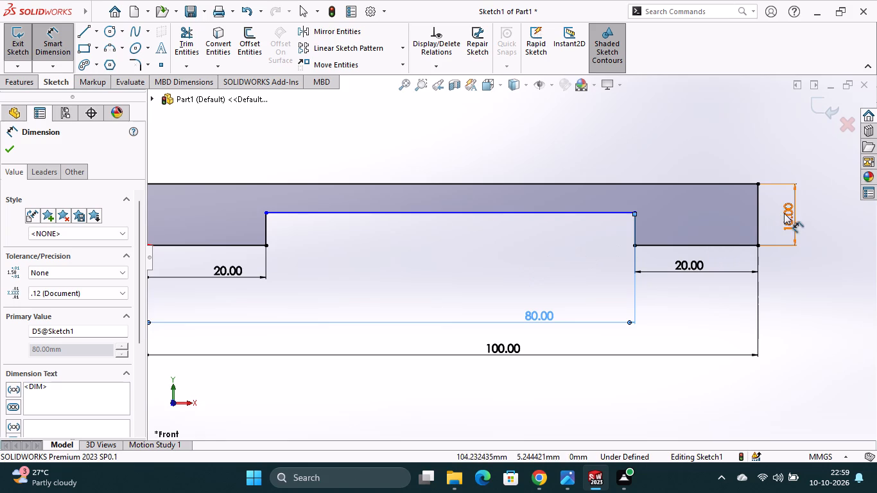
double_click(786, 213)
text(20)
key(Return)
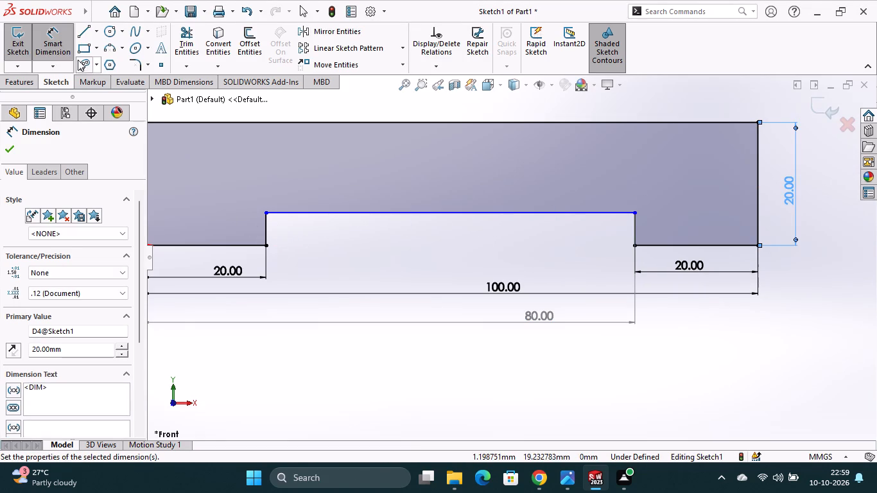
Dimension the recess's vertical edge nearest the origin to a depth of 10 mm.
click(267, 228)
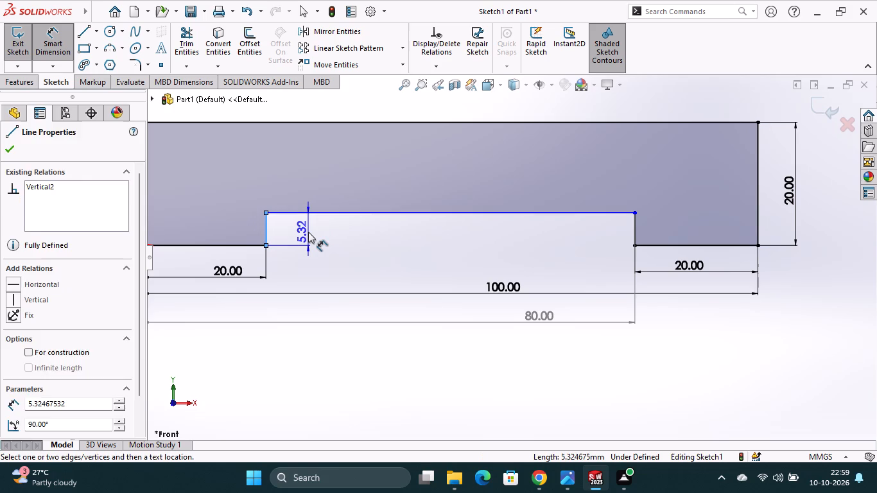
click(308, 232)
key(1)
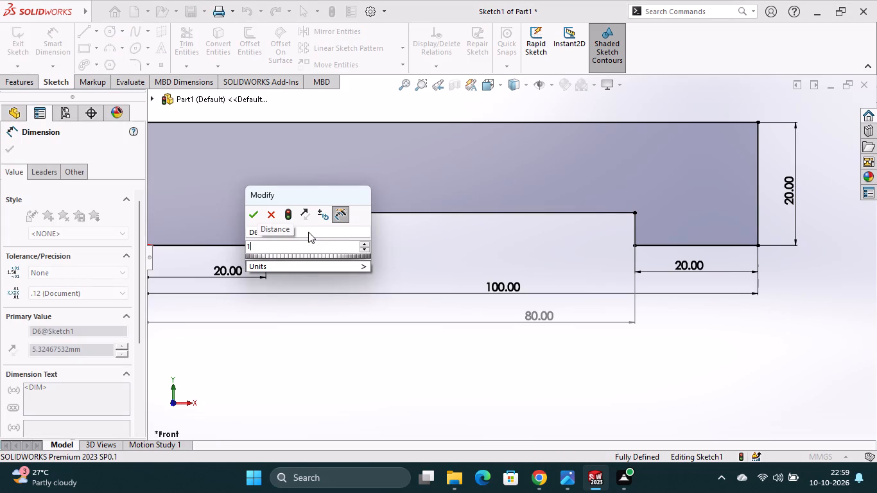
key(0)
key(Return)
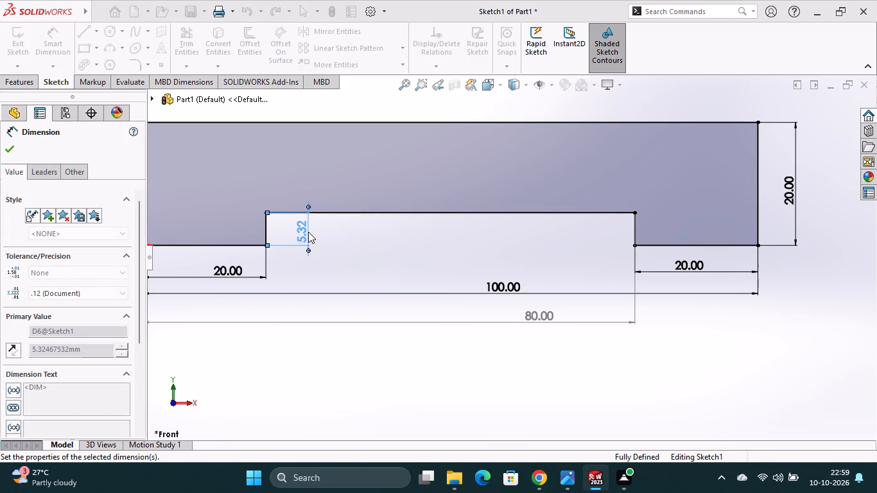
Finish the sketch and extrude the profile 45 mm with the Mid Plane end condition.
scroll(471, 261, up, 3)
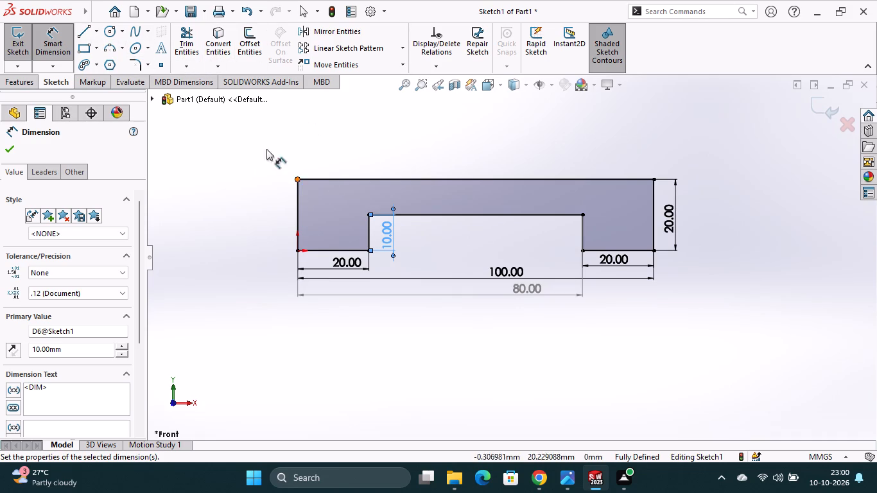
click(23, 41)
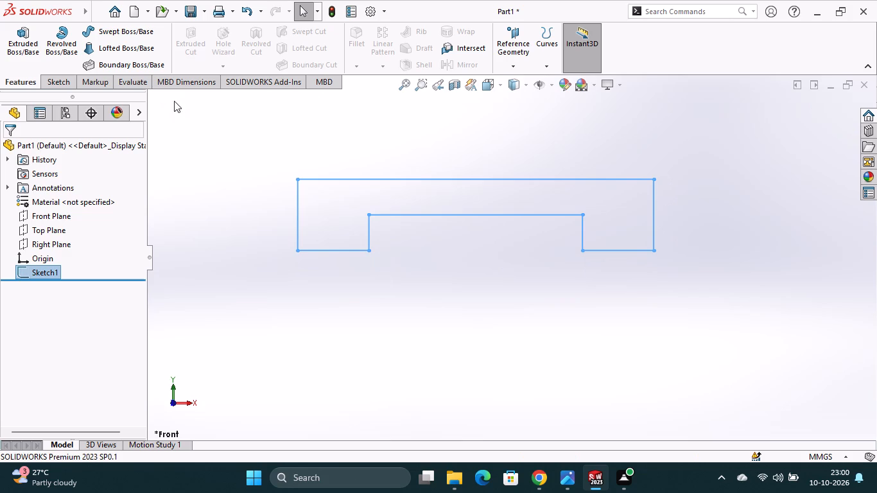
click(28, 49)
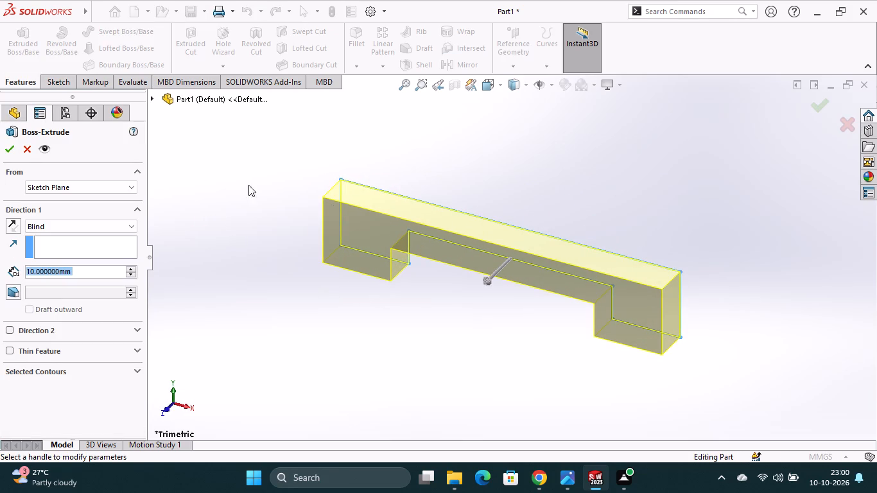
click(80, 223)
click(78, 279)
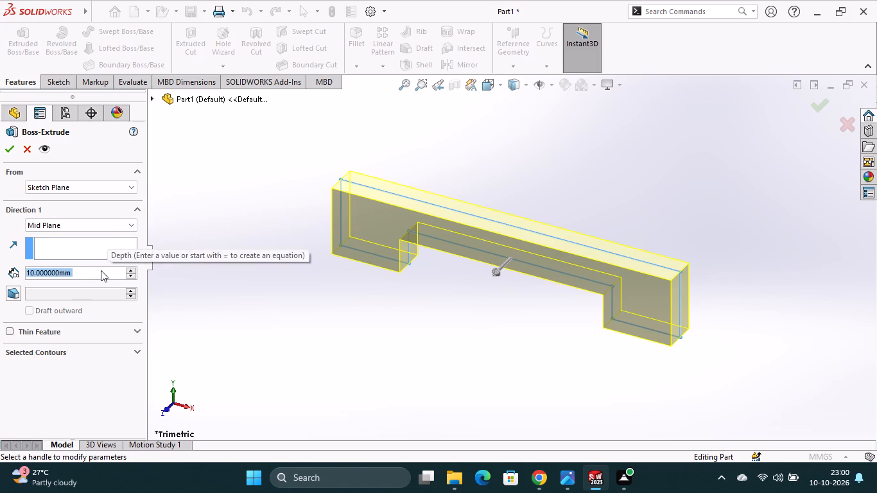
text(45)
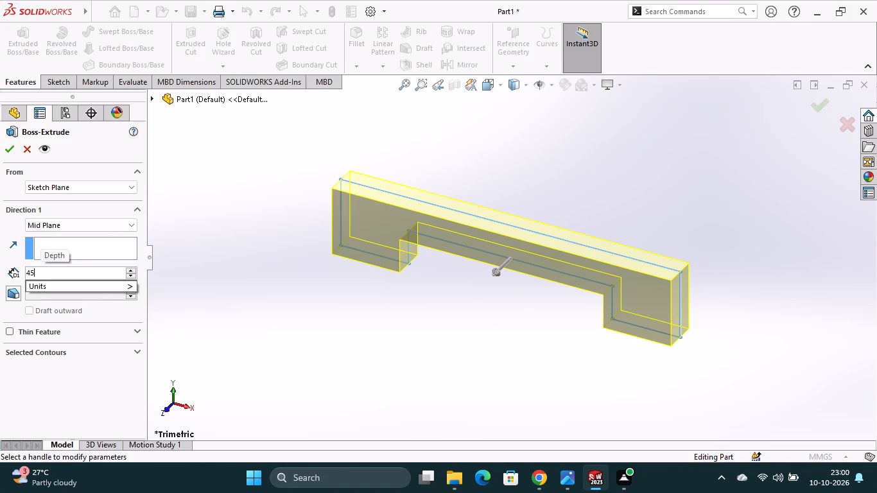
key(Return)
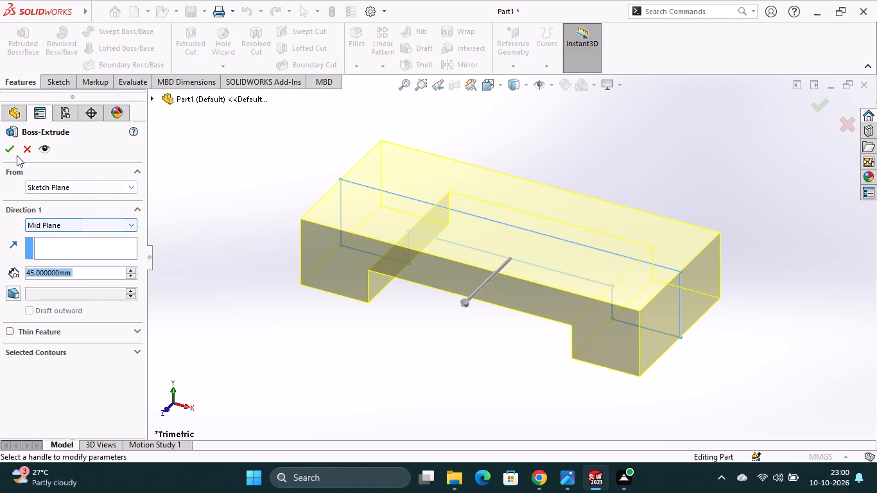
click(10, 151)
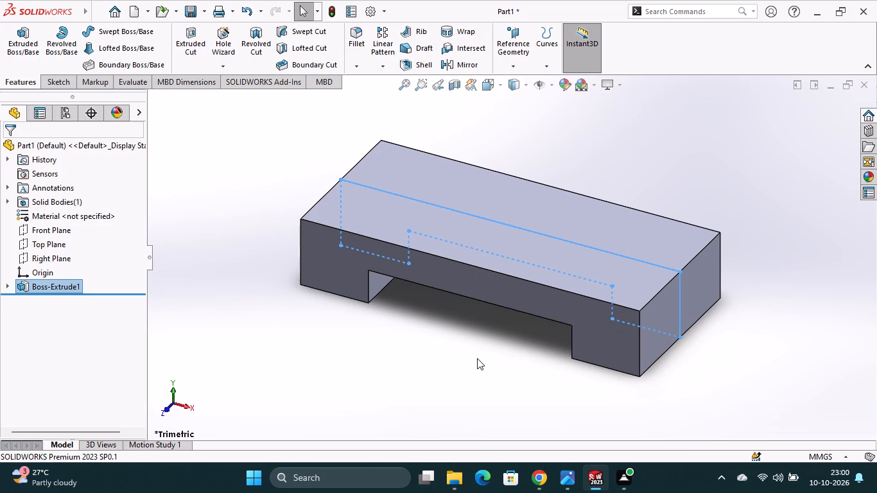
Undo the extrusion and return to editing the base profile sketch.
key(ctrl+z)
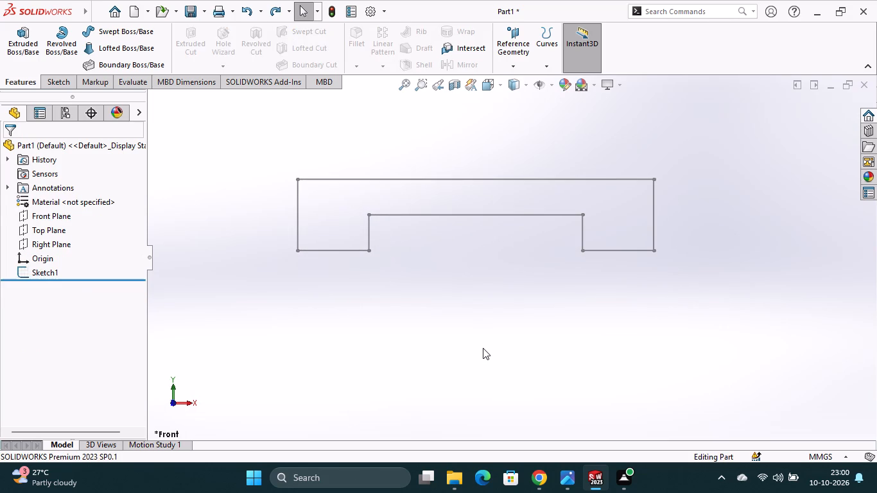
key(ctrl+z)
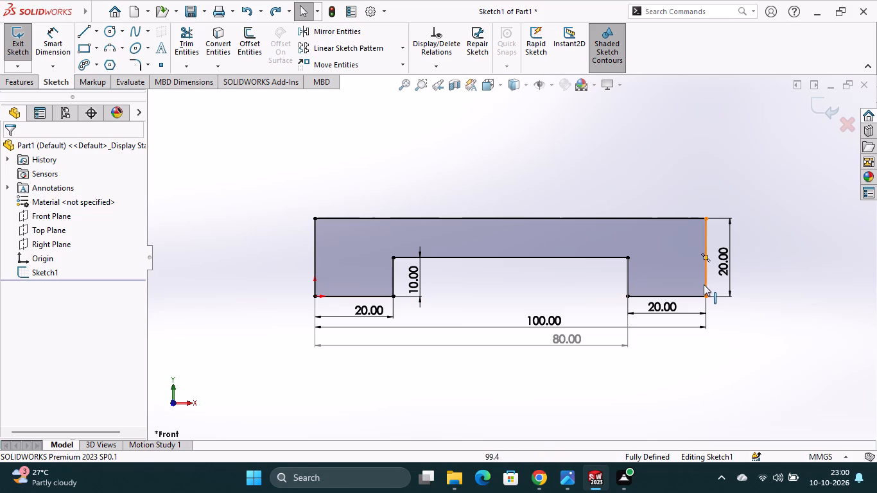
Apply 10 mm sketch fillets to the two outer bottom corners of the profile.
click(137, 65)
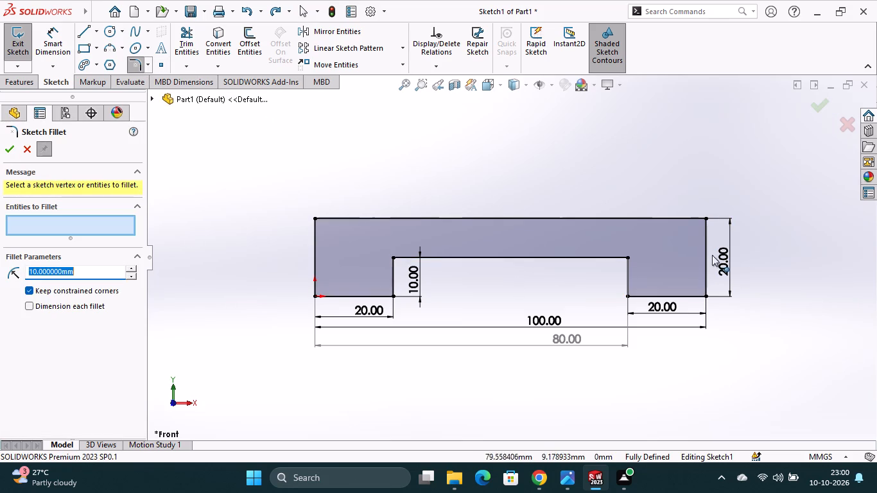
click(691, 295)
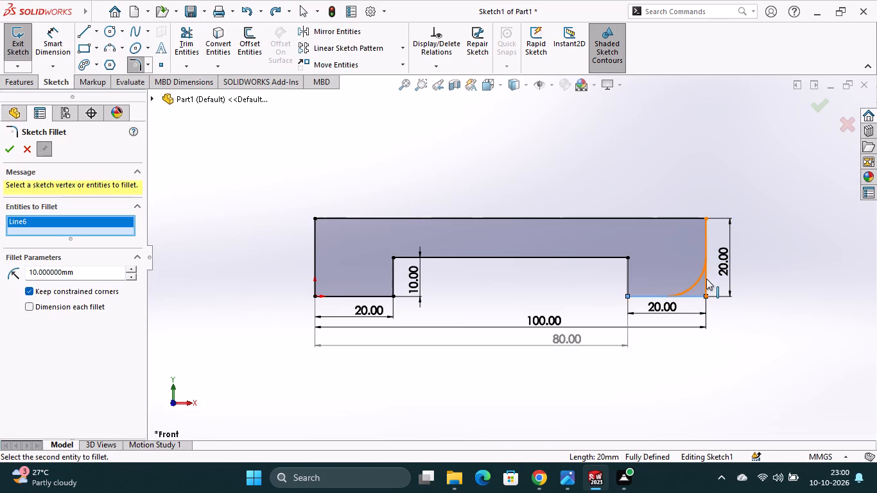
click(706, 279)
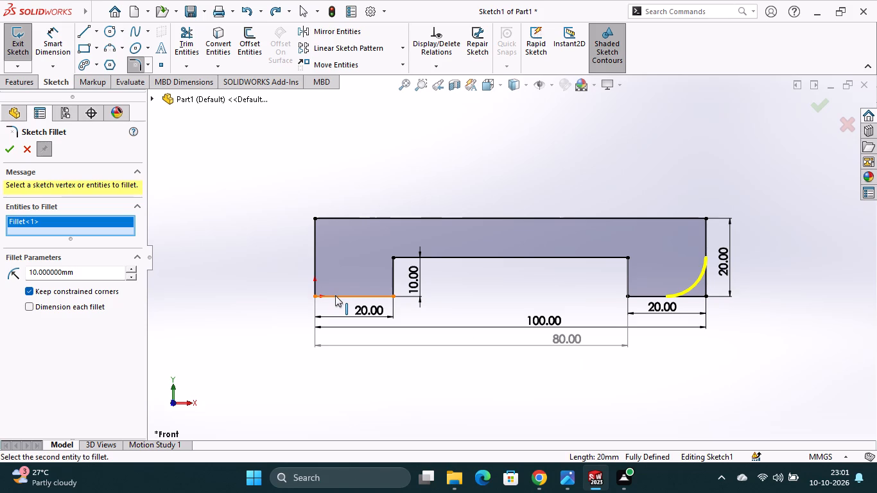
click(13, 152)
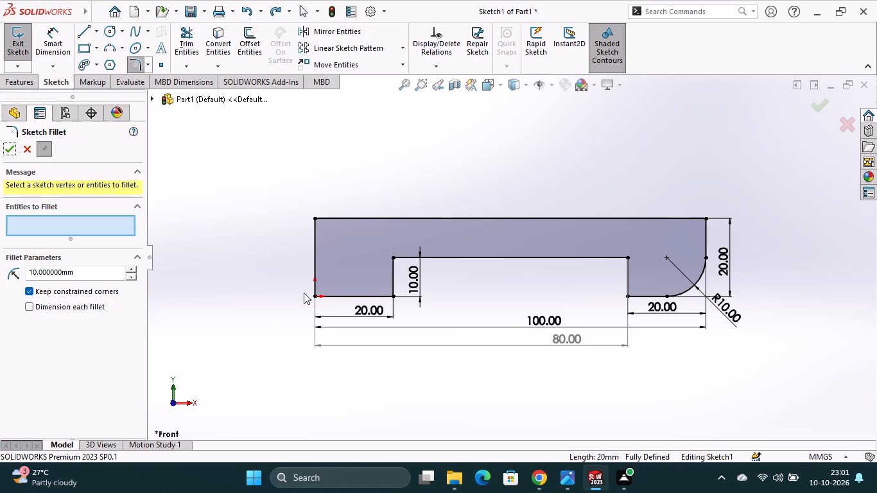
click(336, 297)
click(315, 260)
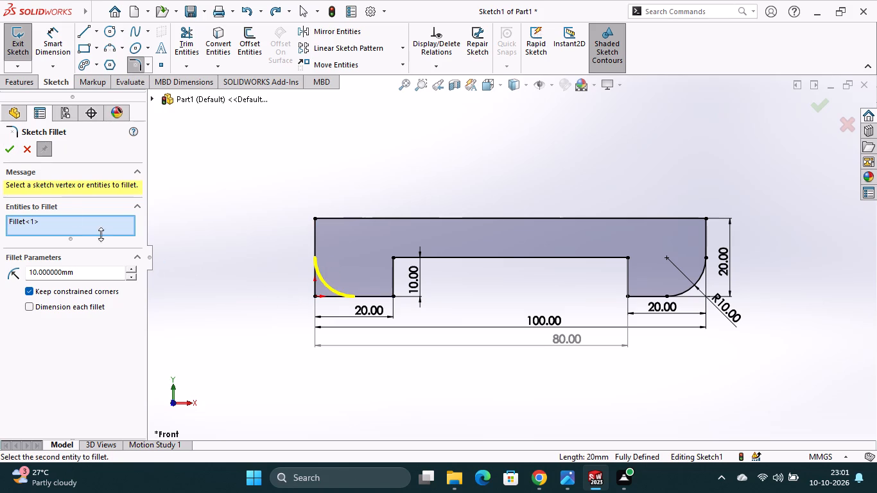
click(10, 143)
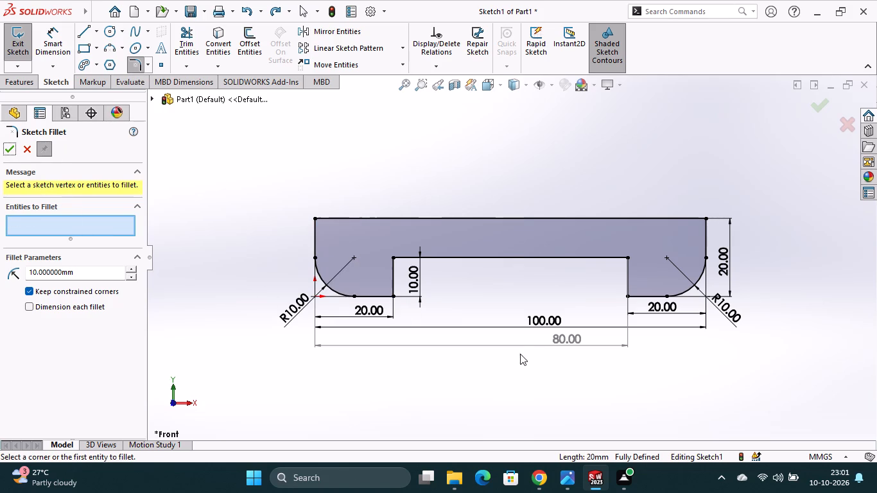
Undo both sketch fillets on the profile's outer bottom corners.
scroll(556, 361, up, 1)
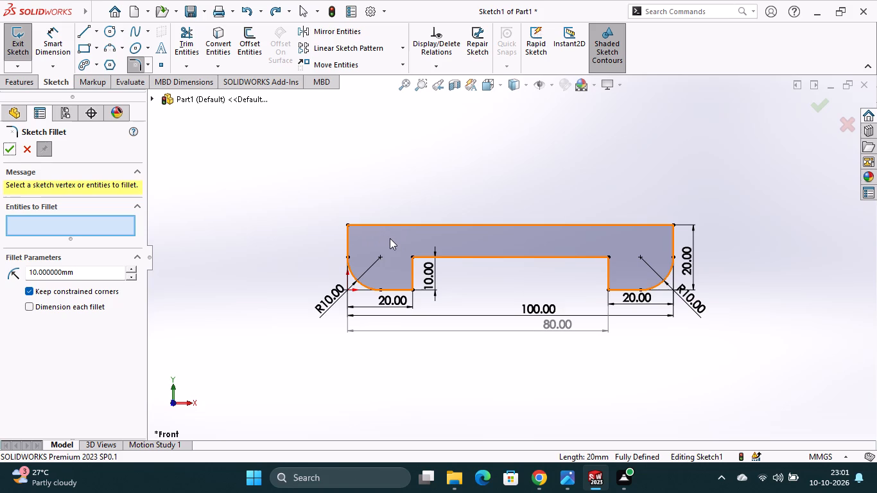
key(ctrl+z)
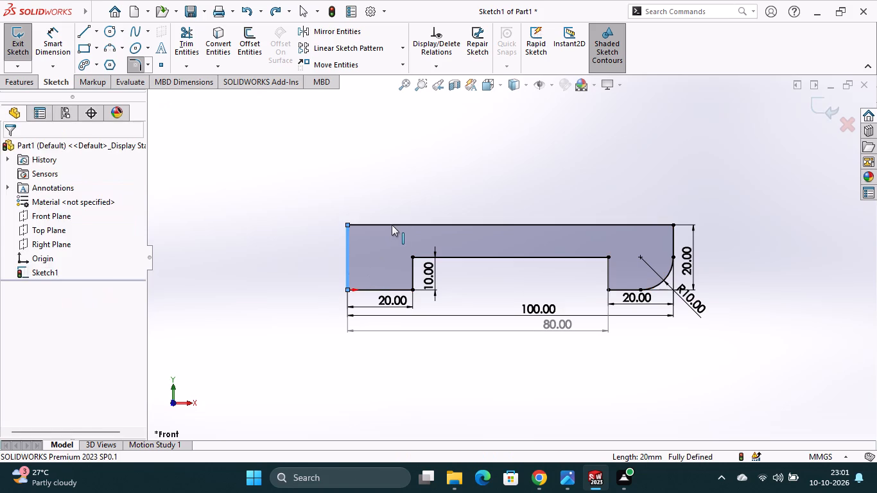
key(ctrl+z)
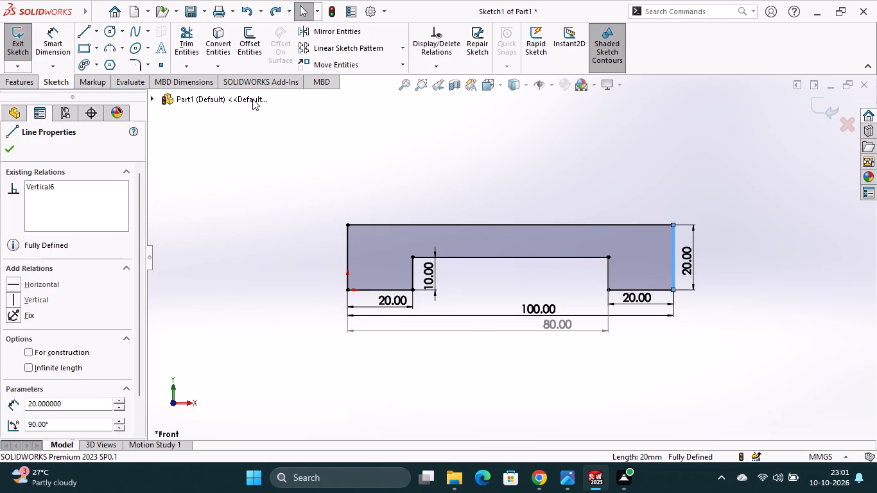
Exit the sketch and extrude the base profile 45 mm with the Mid Plane end condition.
click(24, 36)
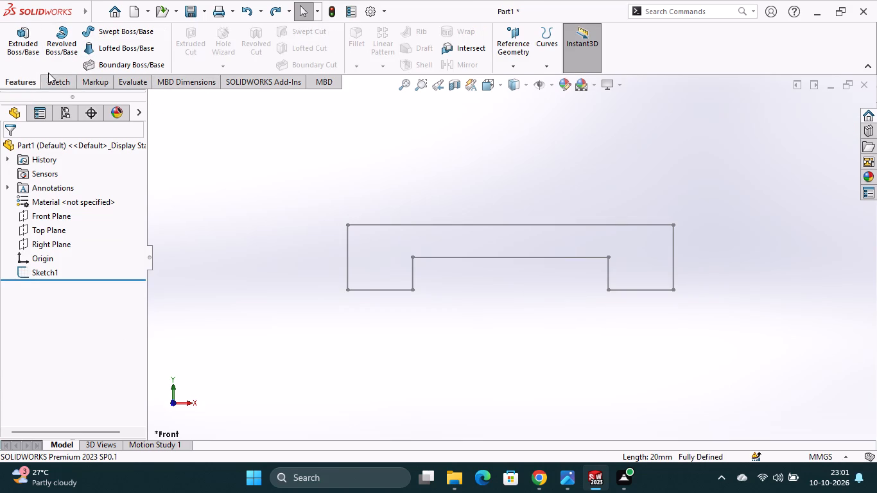
click(40, 60)
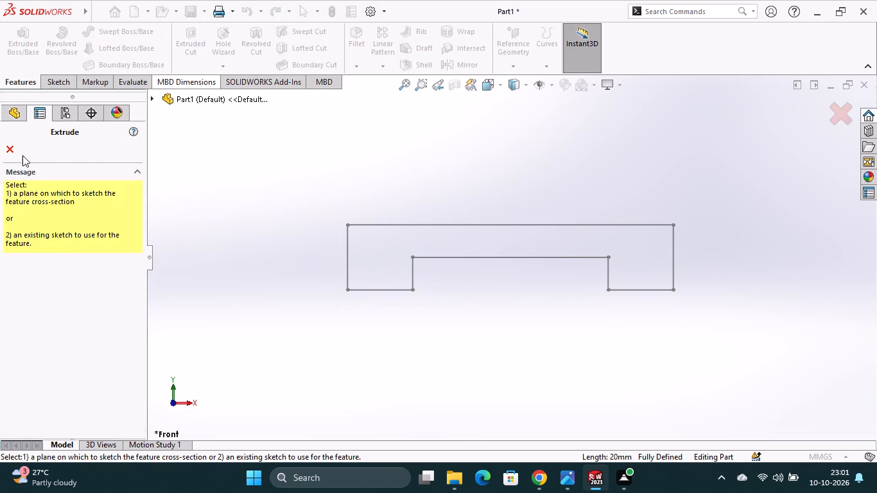
click(369, 225)
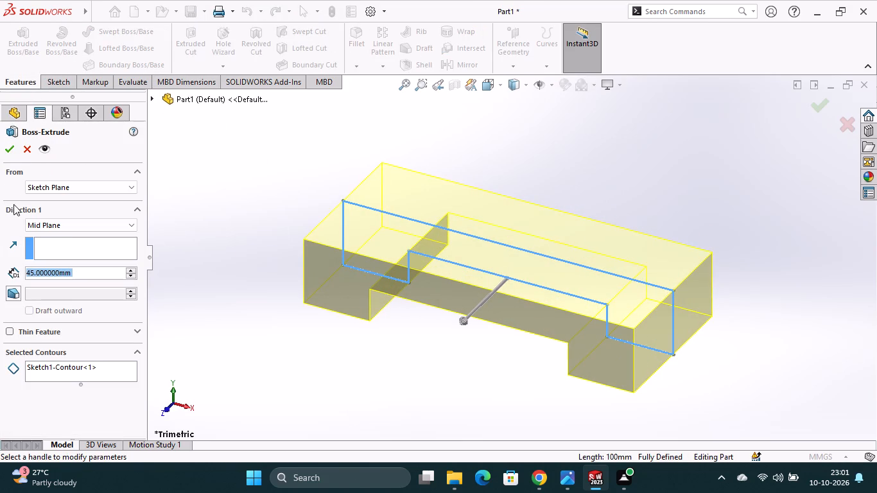
click(6, 148)
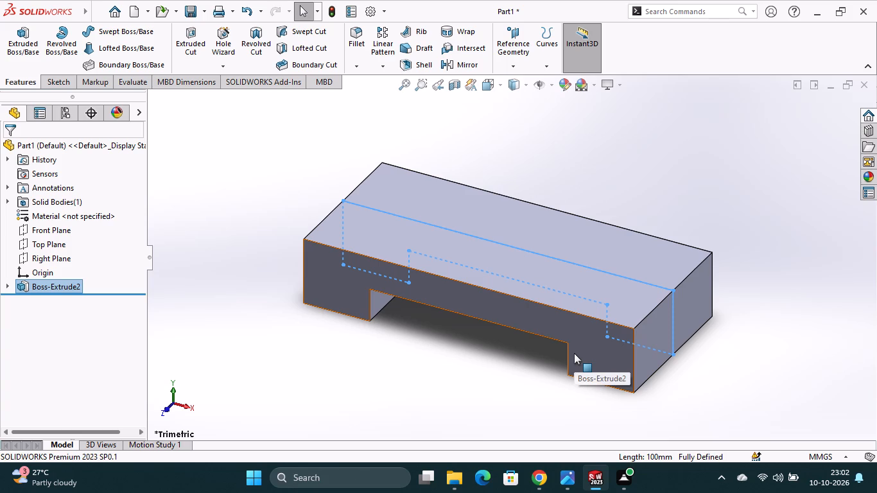
key(Escape)
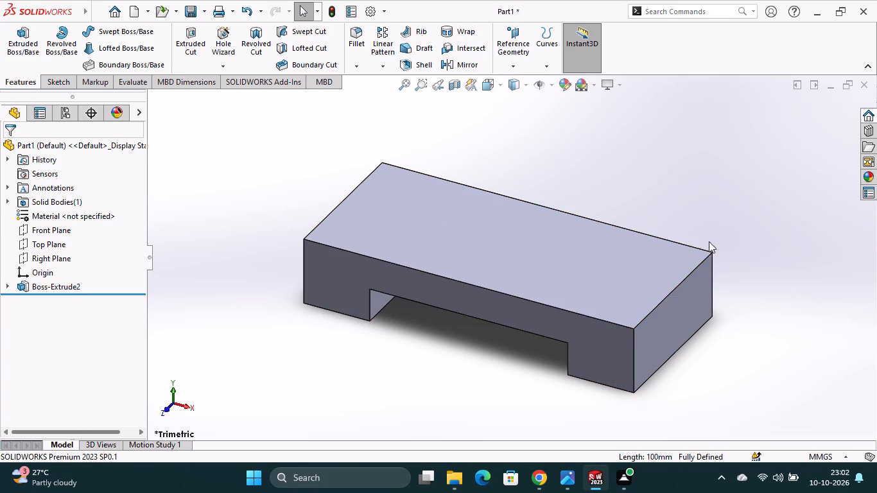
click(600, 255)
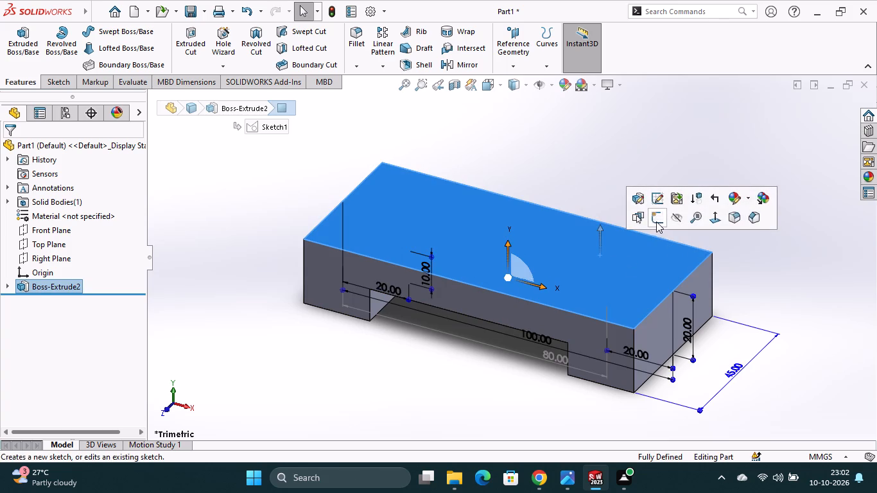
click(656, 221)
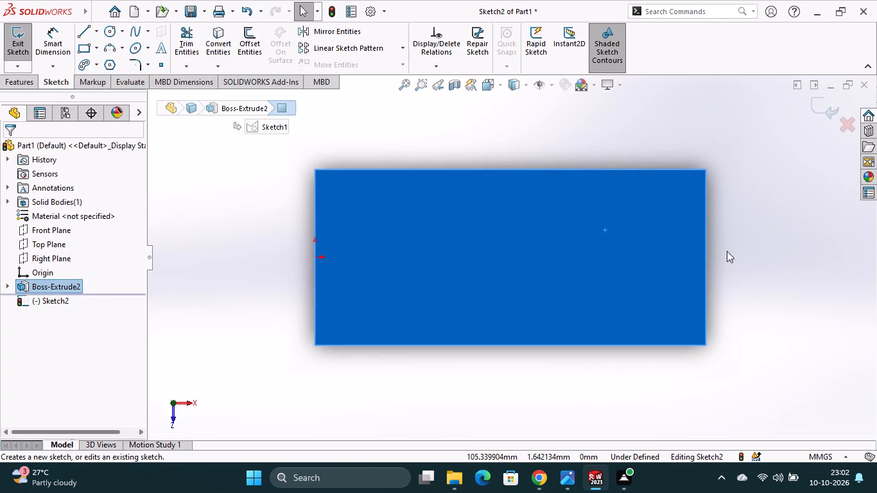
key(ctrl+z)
Open a new sketch on the base's end face, on the side away from the origin.
click(697, 301)
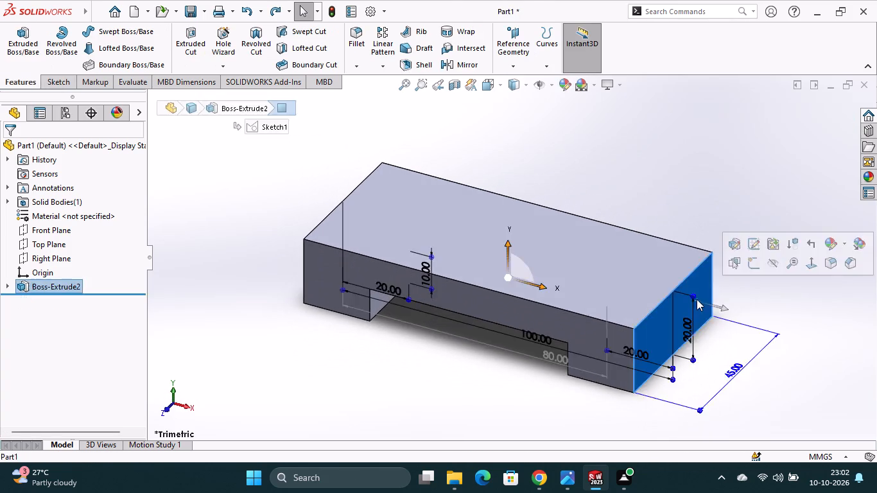
click(761, 261)
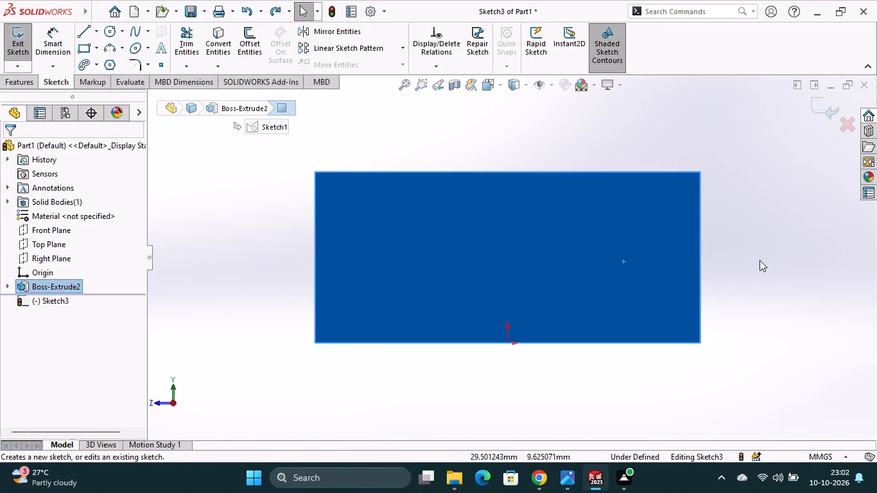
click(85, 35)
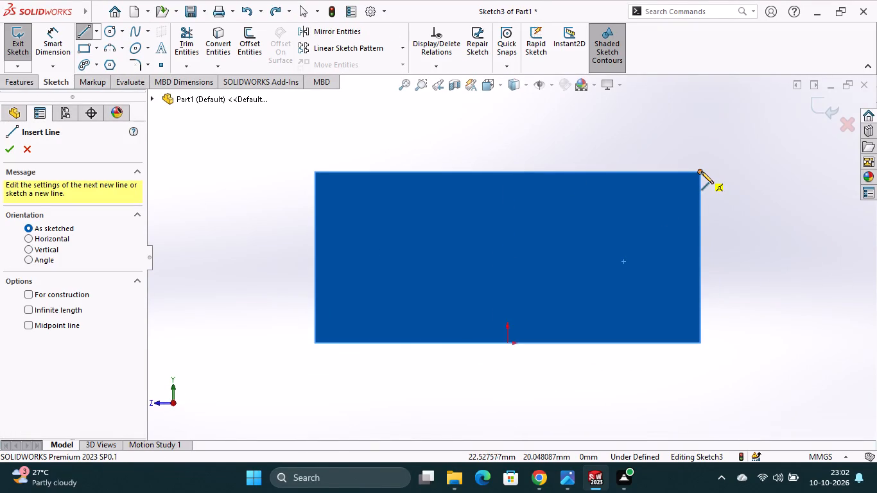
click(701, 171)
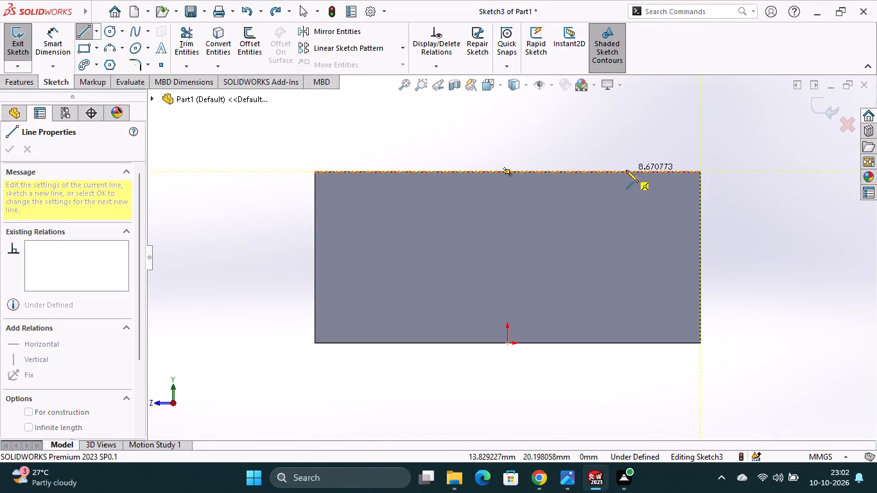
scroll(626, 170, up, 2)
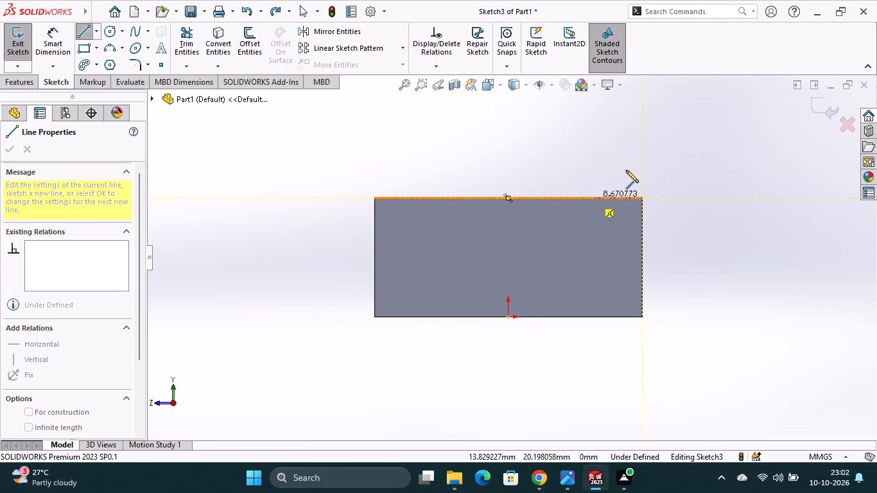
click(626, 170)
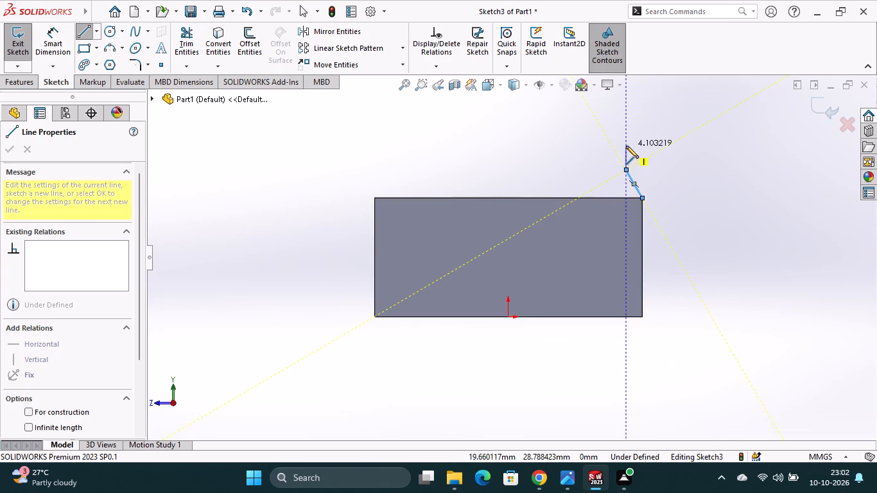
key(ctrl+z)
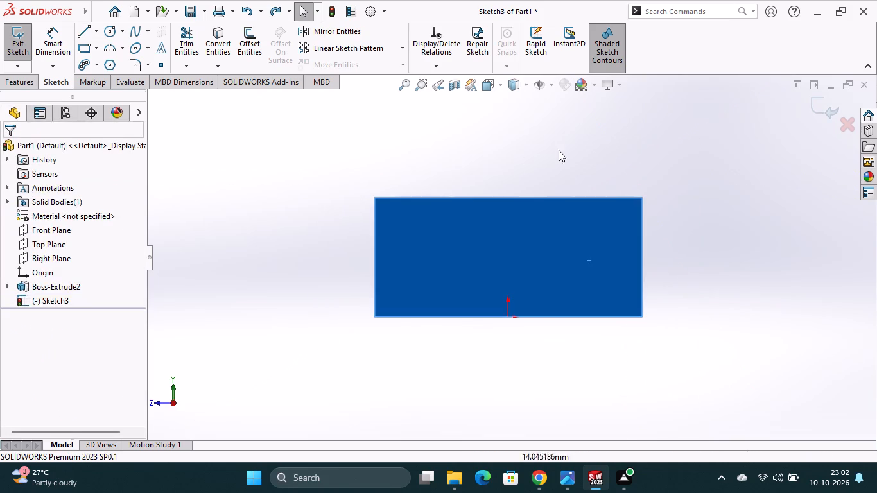
Sketch a closed upright rectangle with lines, about 11 mm wide and 31 mm tall, rising from the end face's upper rear corner.
click(89, 35)
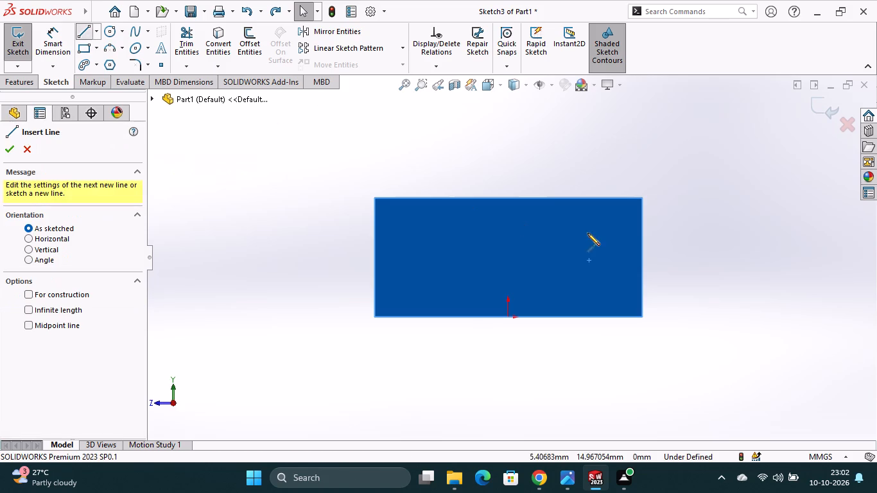
click(642, 197)
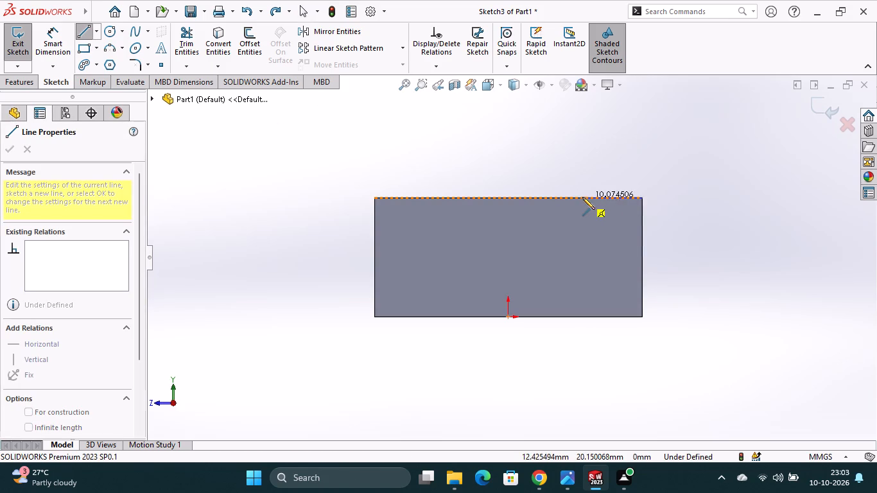
click(578, 197)
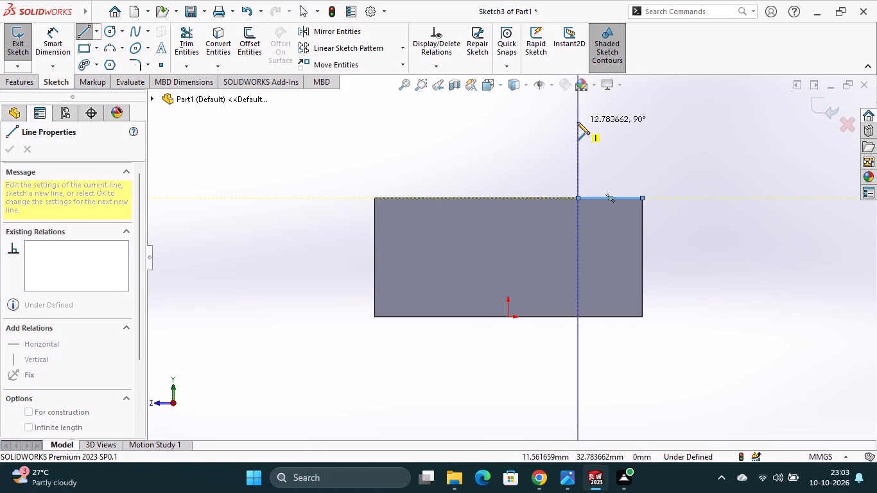
scroll(577, 122, up, 3)
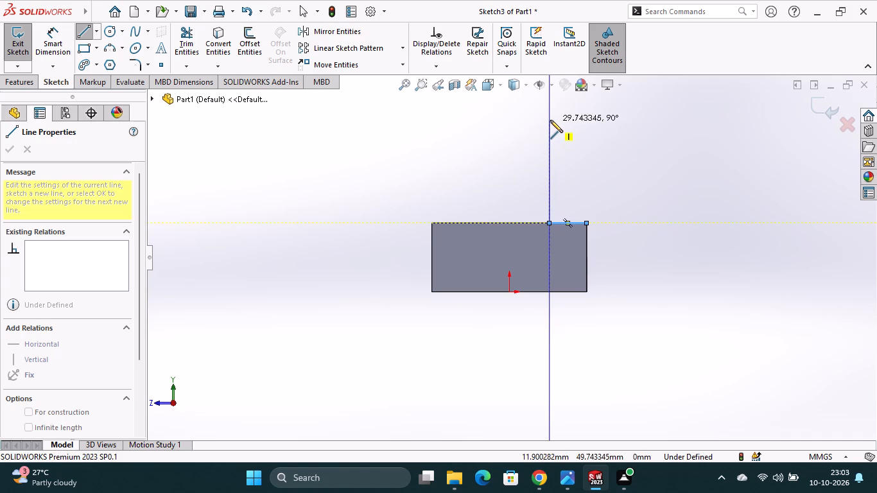
click(550, 116)
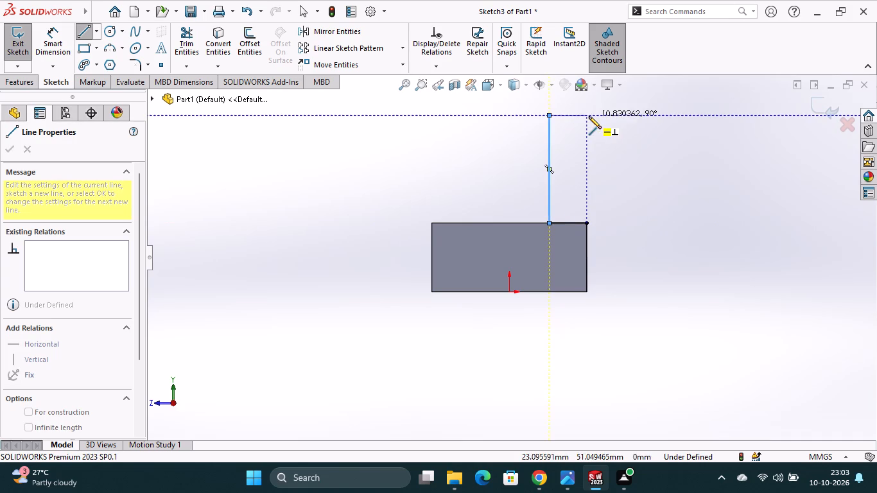
click(589, 116)
click(588, 222)
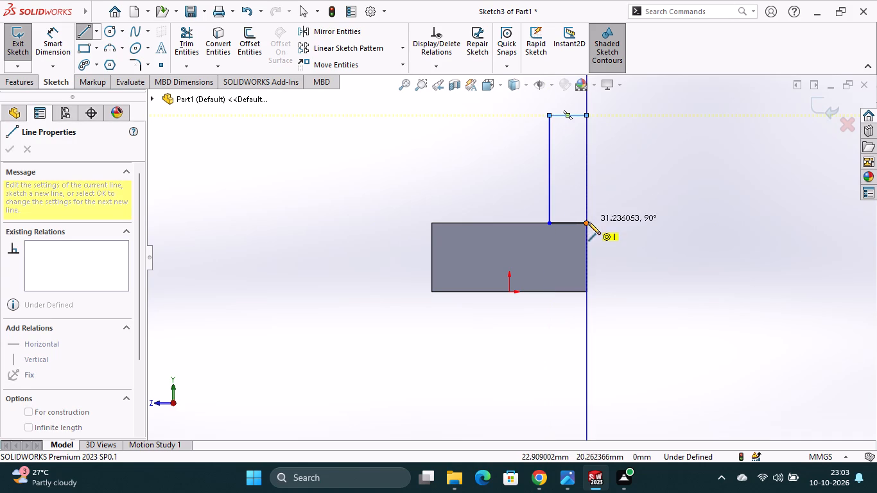
key(Escape)
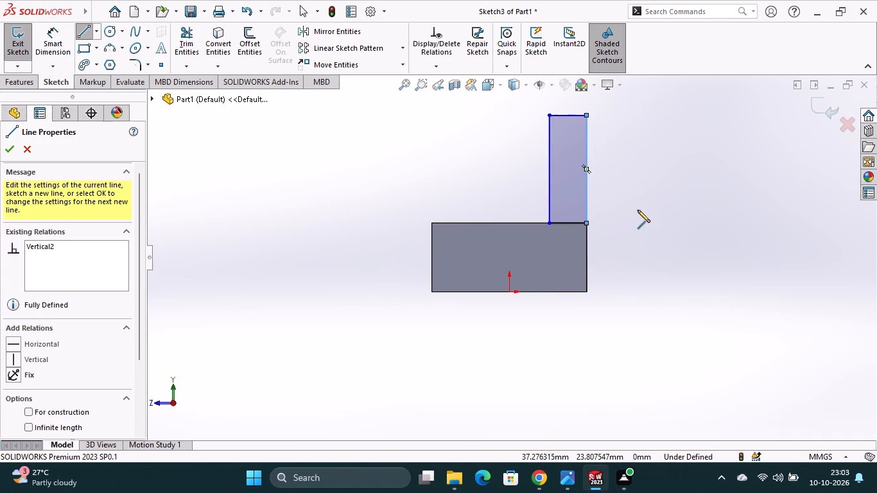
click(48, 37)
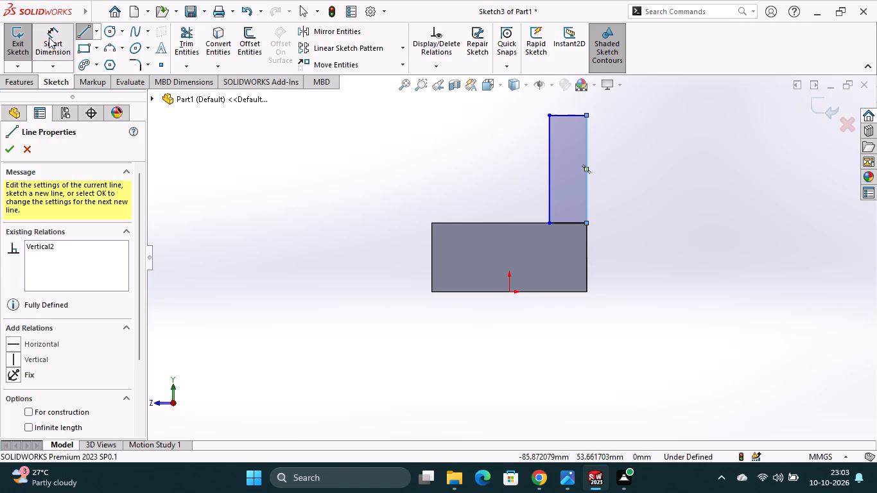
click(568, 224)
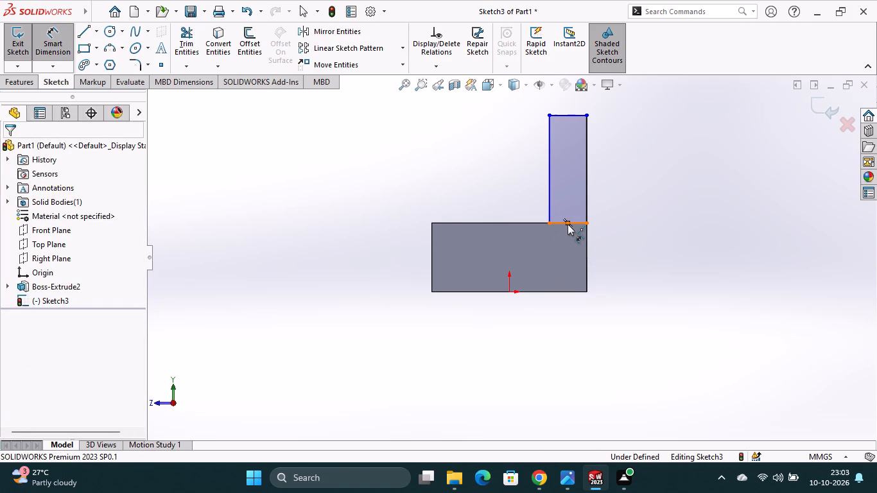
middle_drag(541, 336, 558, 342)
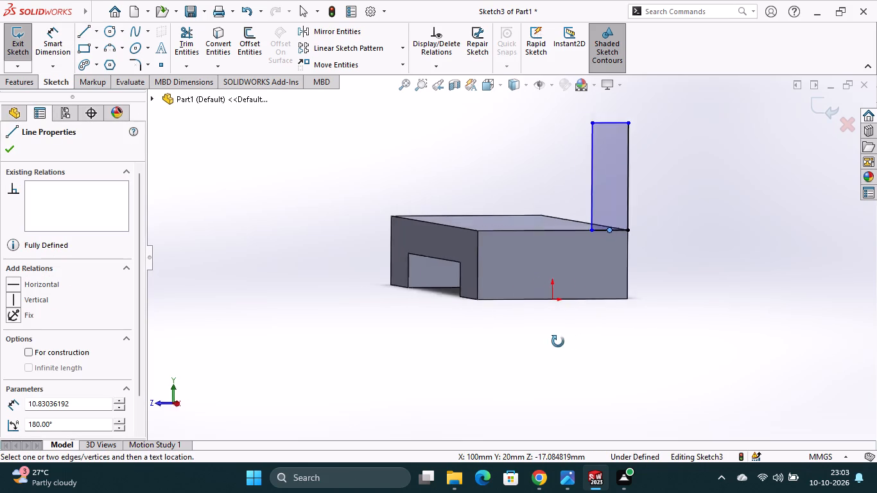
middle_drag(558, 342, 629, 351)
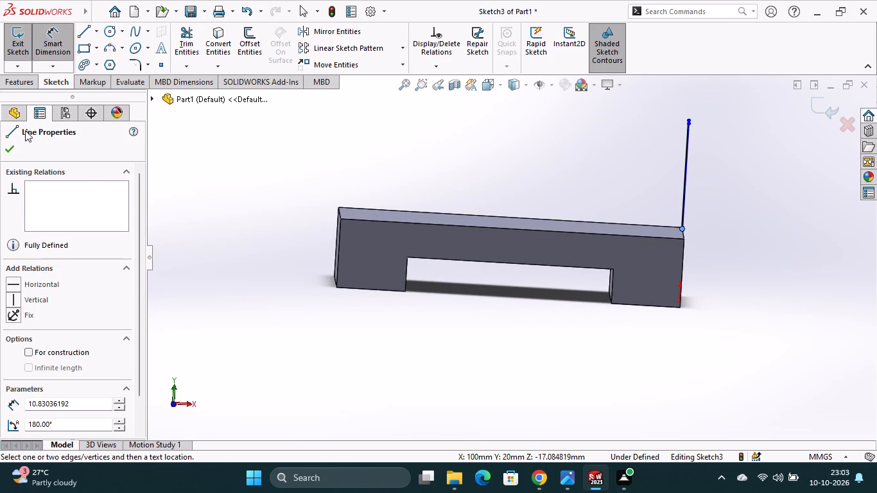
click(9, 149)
Exit the upright's sketch, reopen the base extrusion's profile sketch, and set its overall height to 10 mm.
click(826, 111)
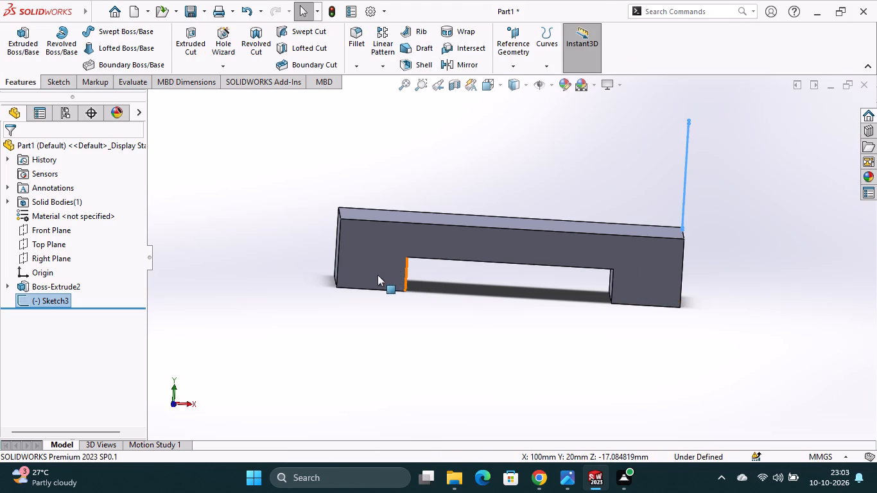
click(73, 286)
click(100, 250)
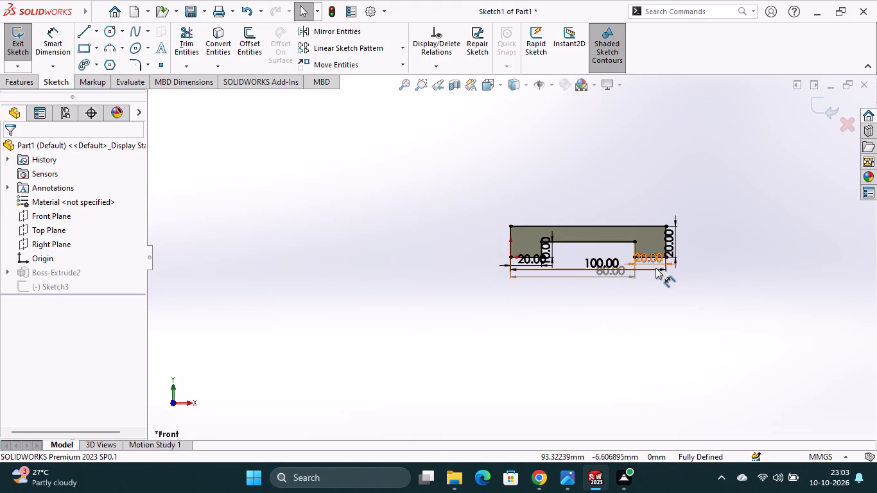
scroll(655, 261, down, 5)
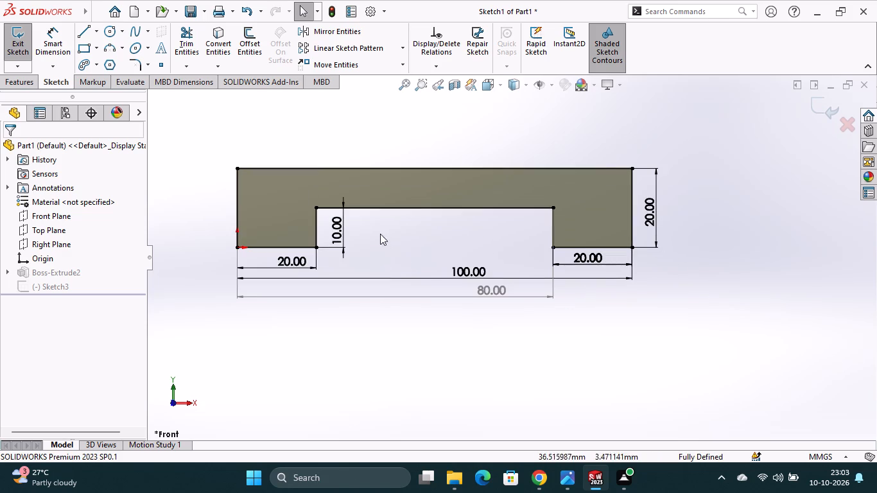
double_click(652, 218)
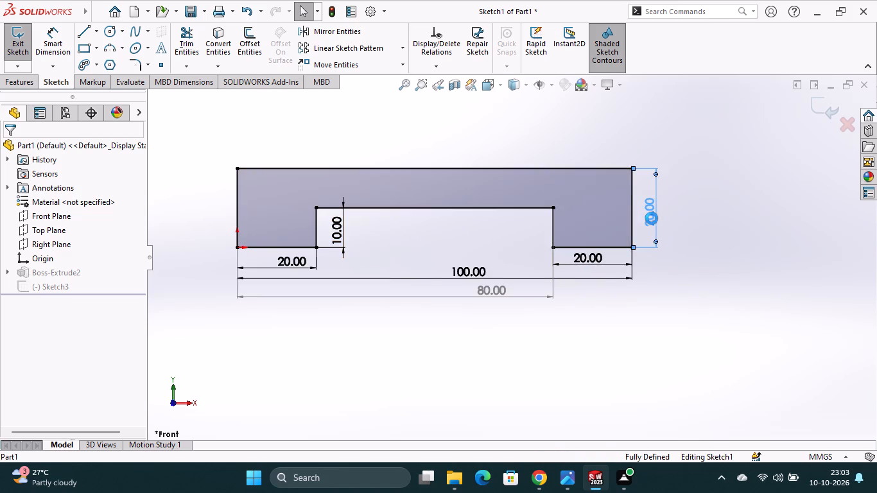
text(10)
key(Return)
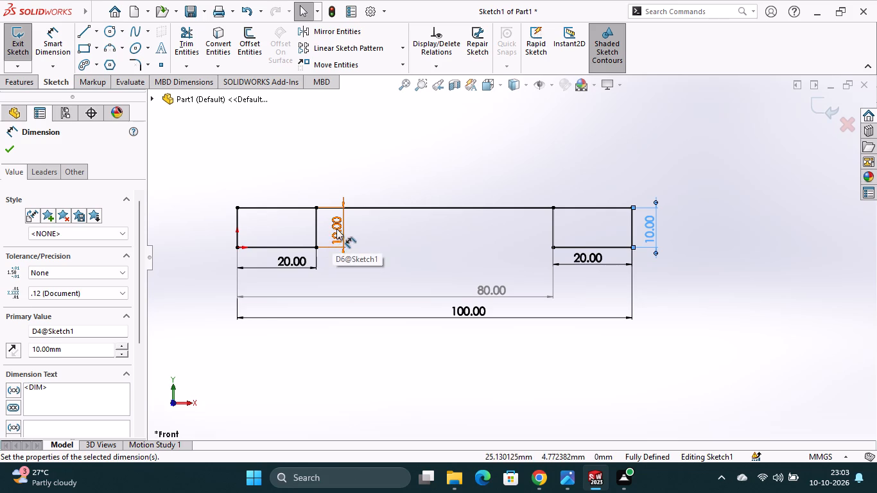
Set the depth of the base profile's bottom recess to 5 mm and exit the sketch to rebuild the part.
double_click(336, 229)
key(5)
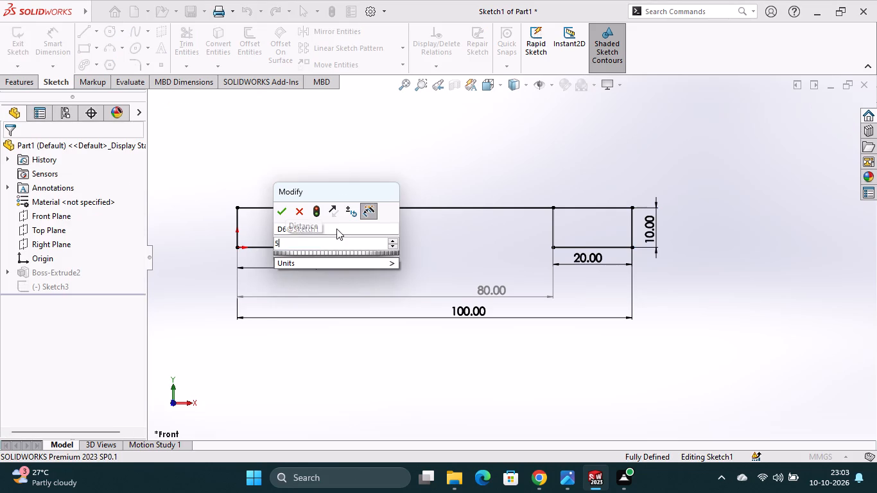
key(Return)
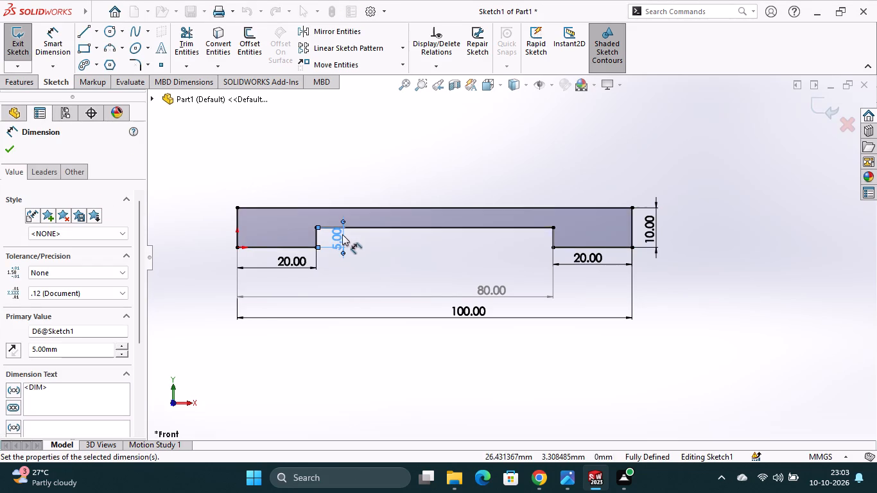
click(13, 150)
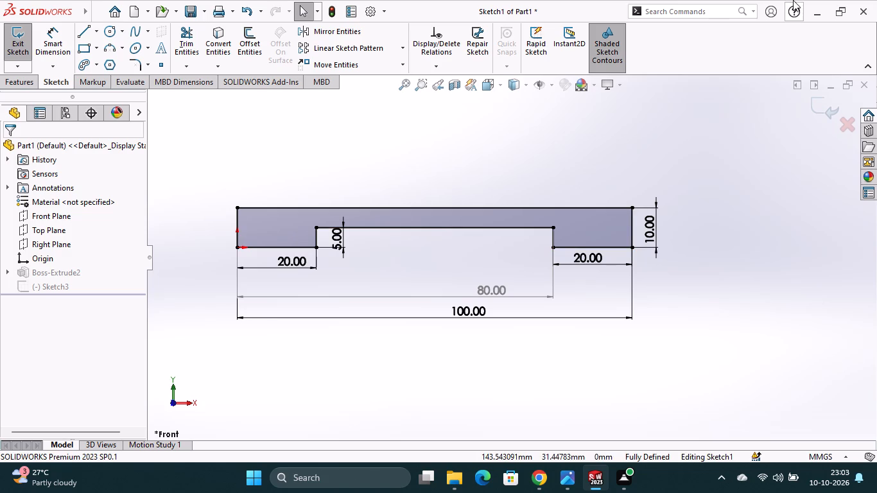
click(822, 107)
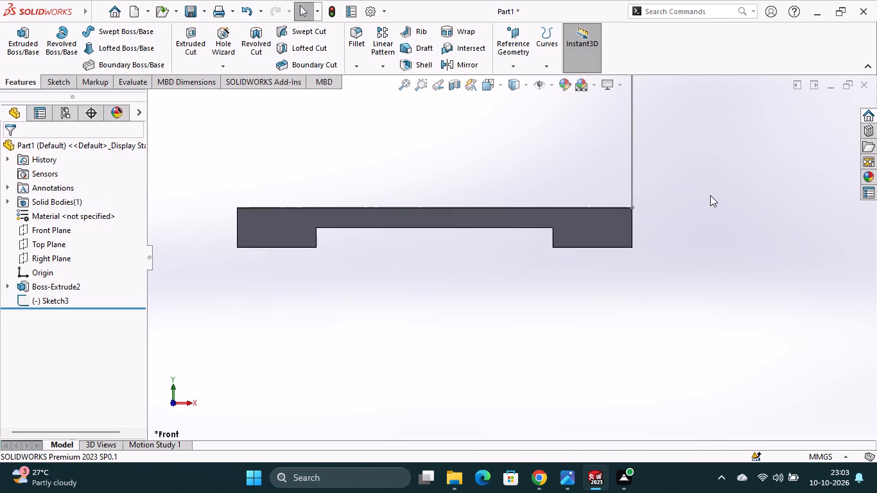
middle_drag(705, 206, 644, 235)
scroll(638, 212, up, 2)
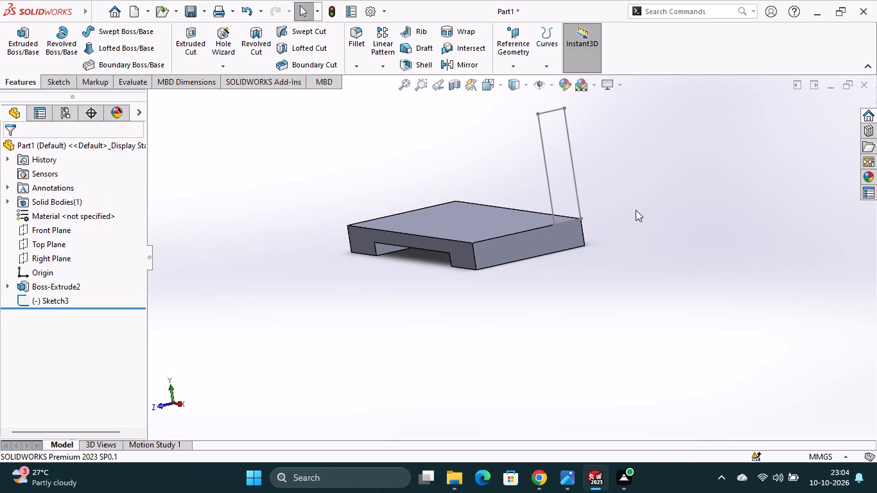
Reopen the upright rectangle's sketch and dimension its bottom width, settling on 12 mm.
scroll(602, 198, up, 1)
click(562, 175)
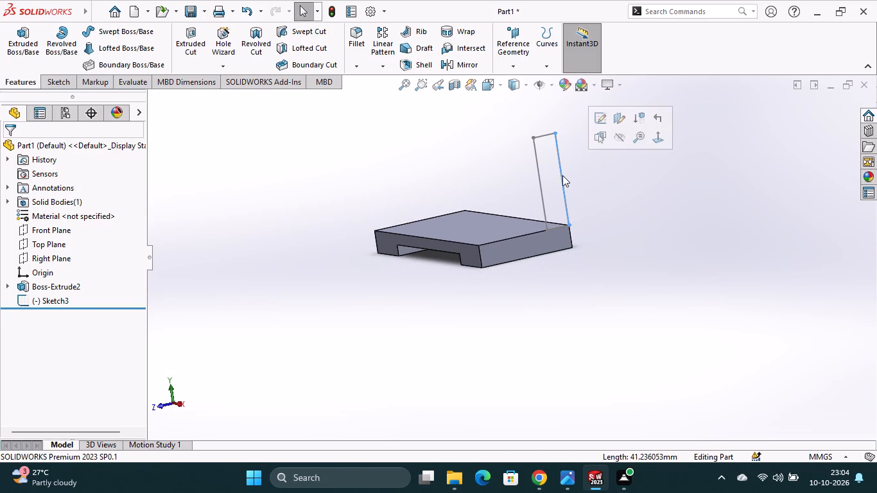
click(602, 122)
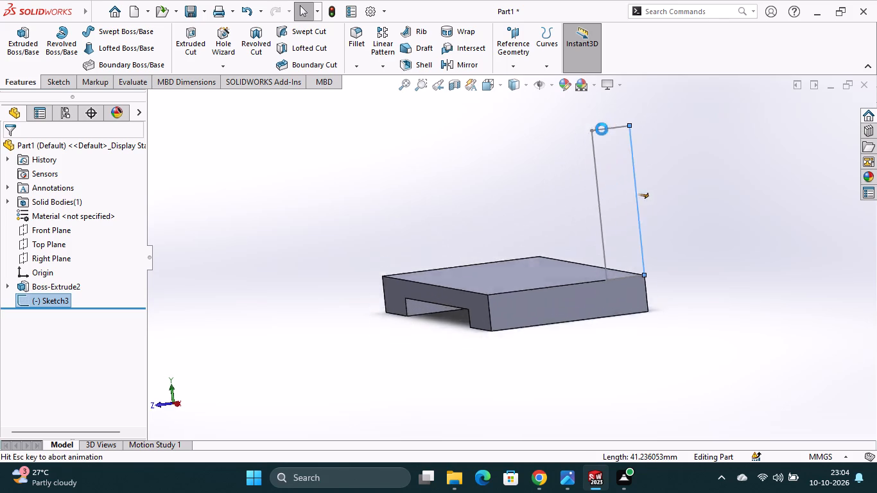
scroll(587, 224, up, 1)
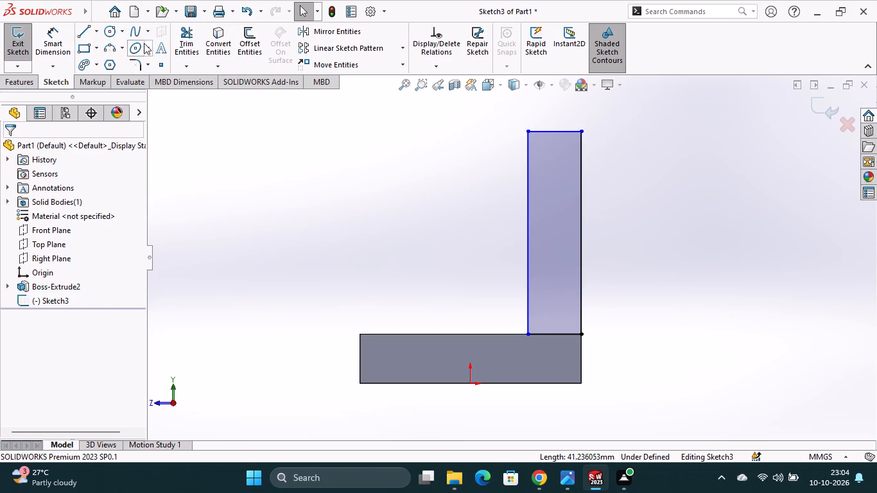
click(60, 34)
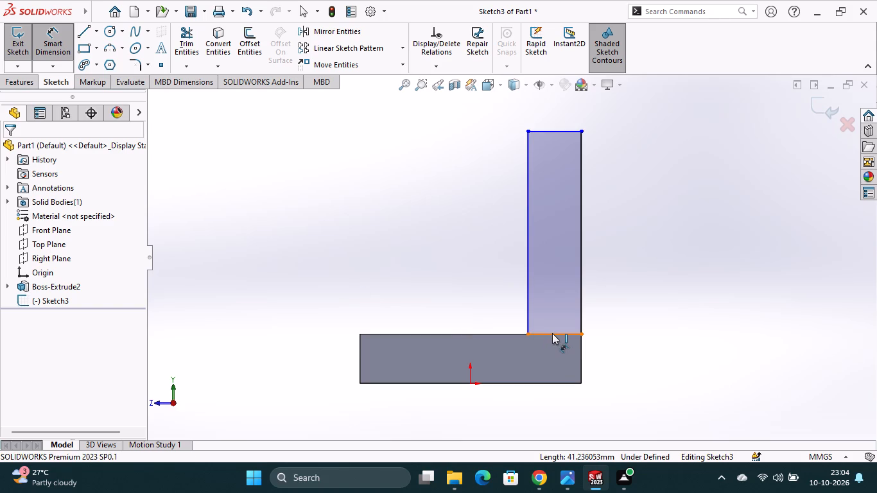
click(552, 333)
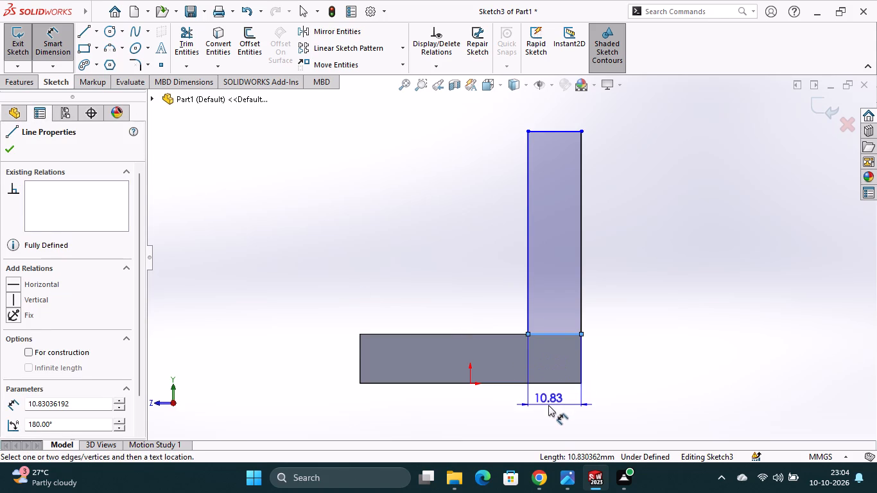
click(548, 408)
text(19)
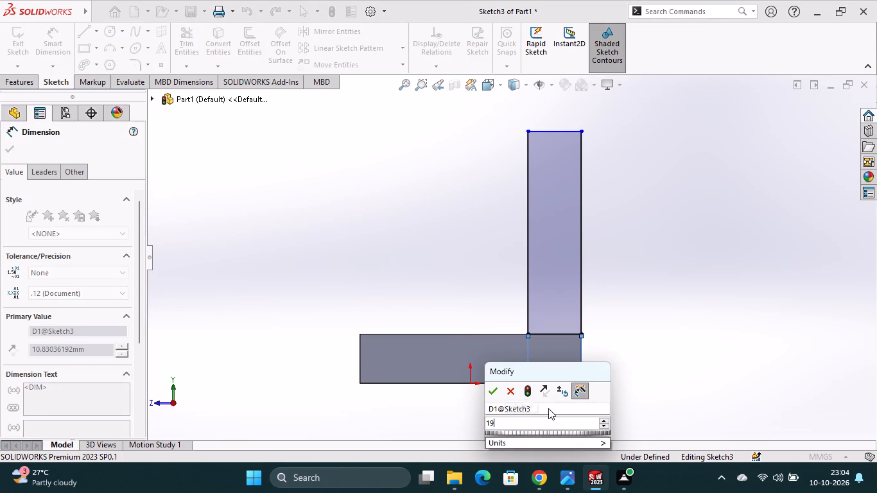
key(BackSpace)
key(0)
key(Return)
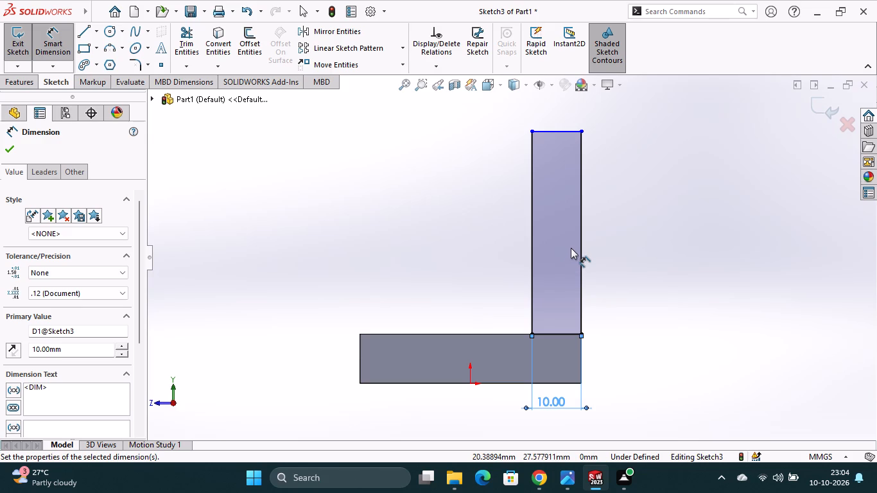
double_click(548, 402)
text(12)
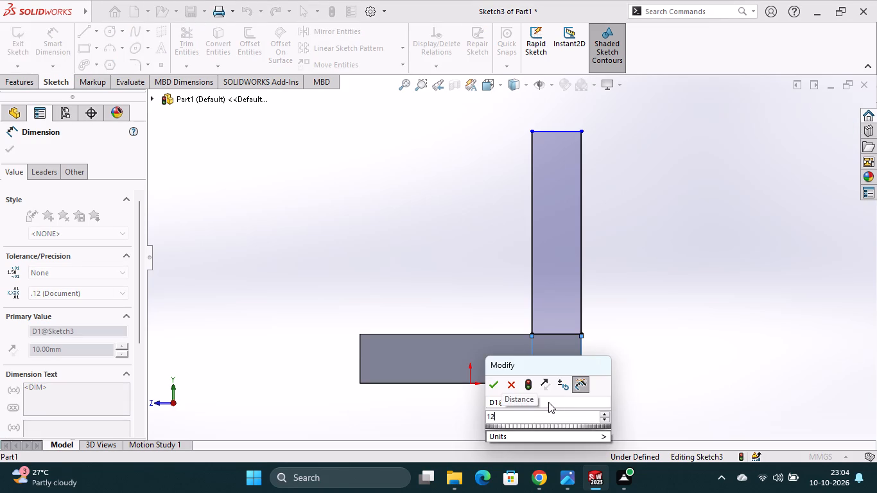
key(Return)
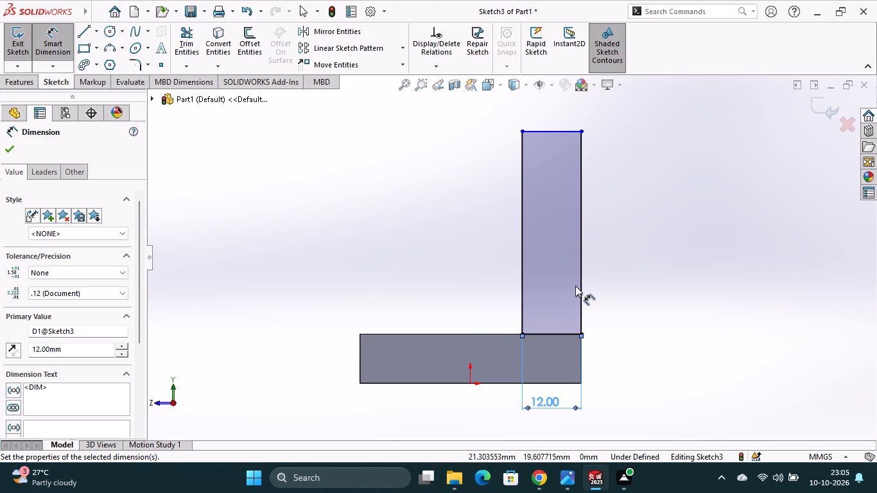
Dimension the upright rectangle's height at 52 mm and exit the sketch.
click(580, 205)
click(614, 209)
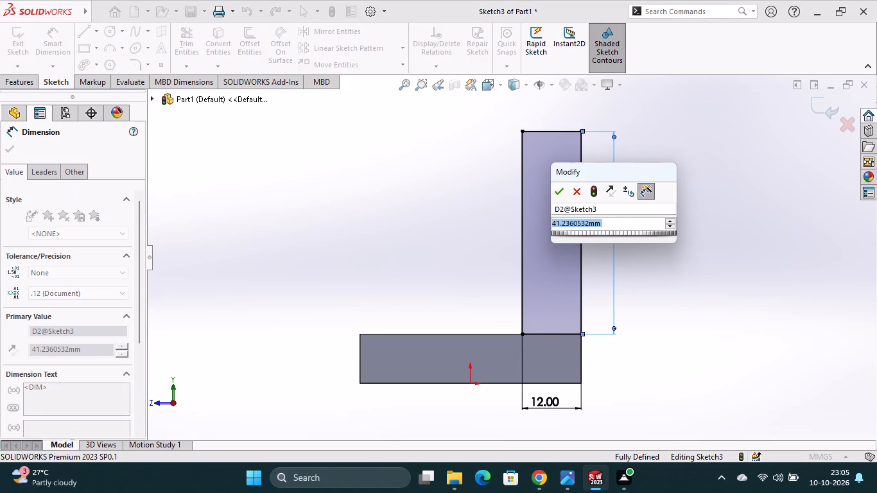
text(52)
key(Return)
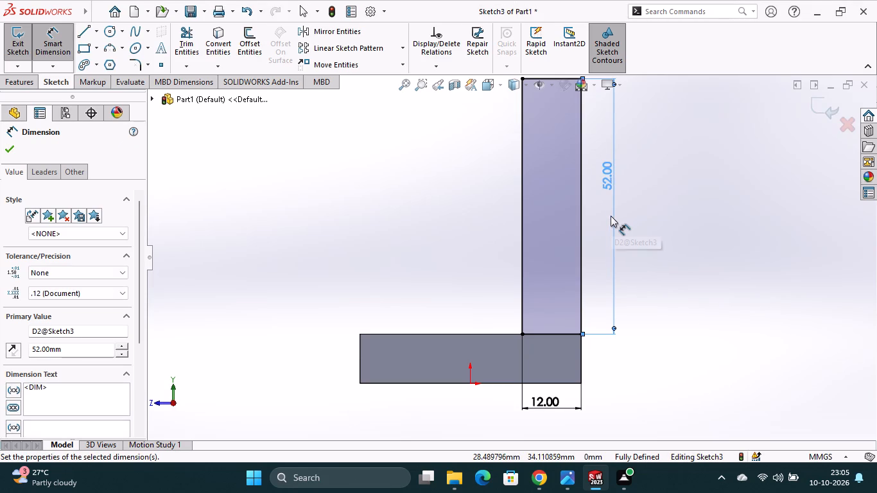
scroll(611, 214, up, 3)
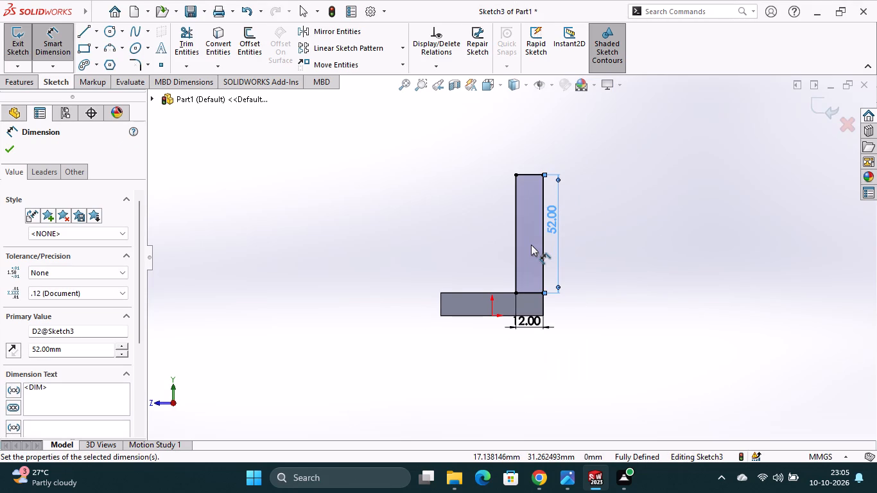
scroll(530, 262, up, 1)
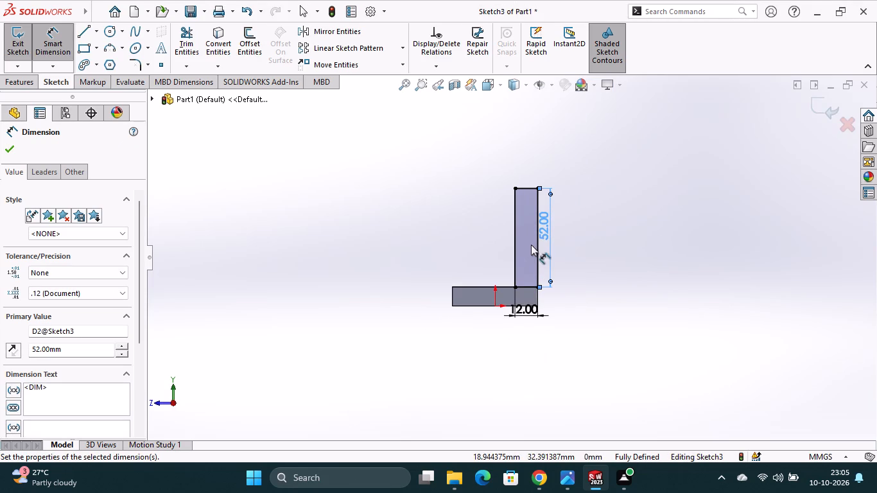
click(22, 49)
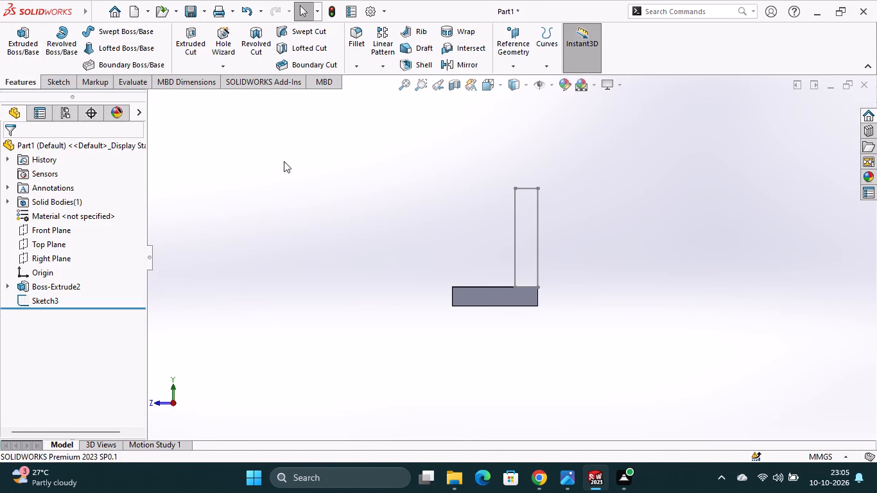
Extrude the upright's profile as a Blind boss 100 mm deep, with the direction reversed so it runs along the base.
scroll(528, 284, down, 7)
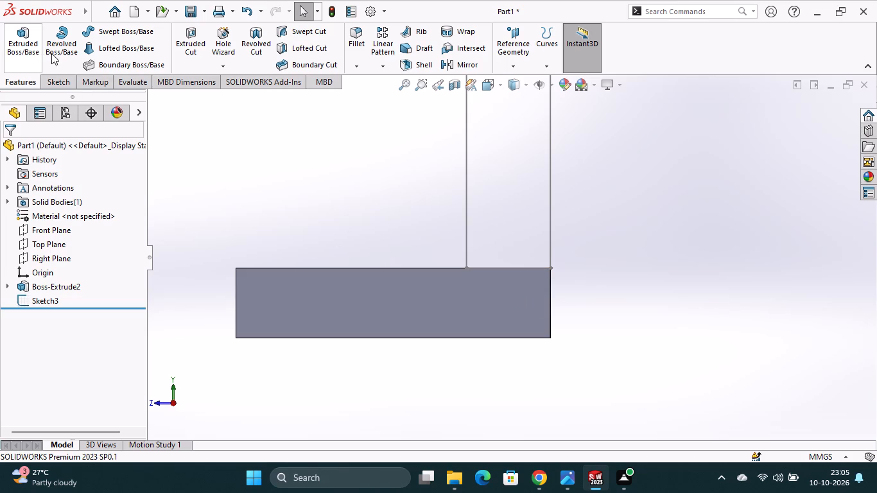
click(27, 40)
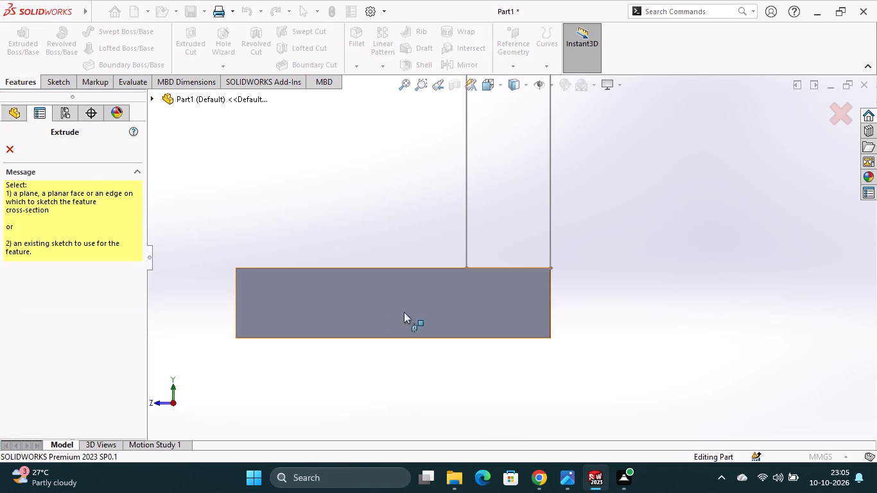
click(465, 229)
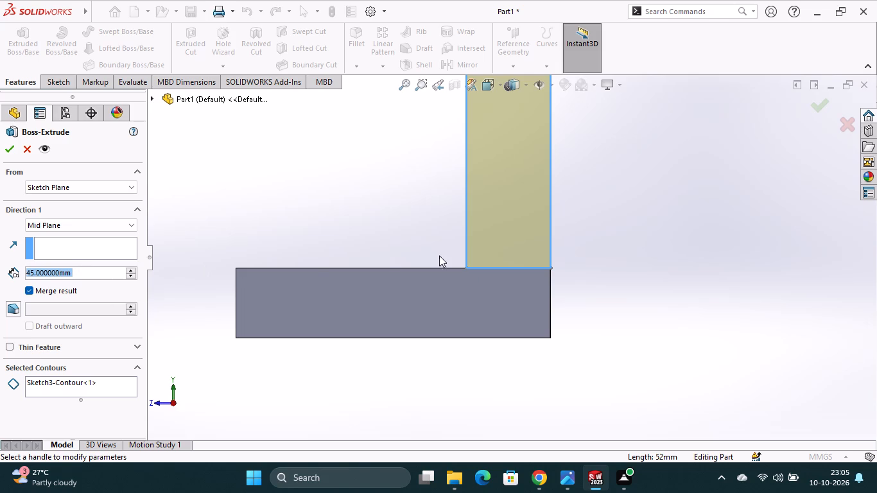
middle_drag(657, 245, 637, 274)
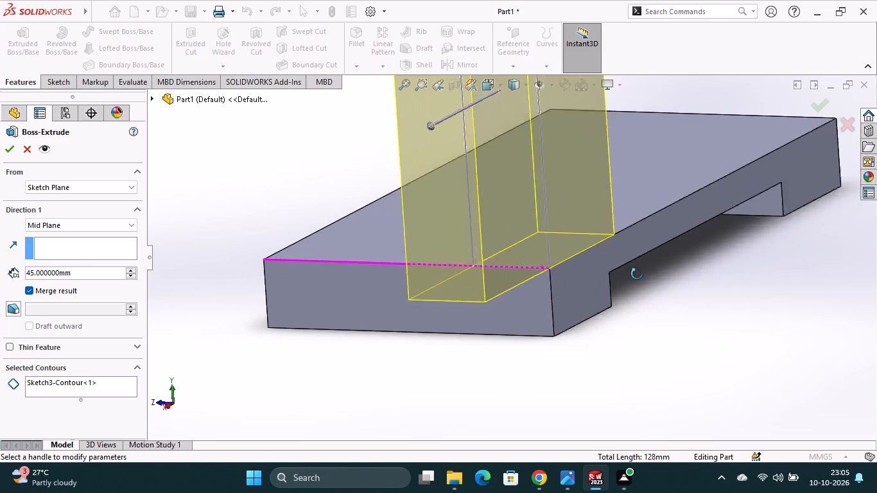
middle_drag(637, 274, 665, 273)
click(113, 228)
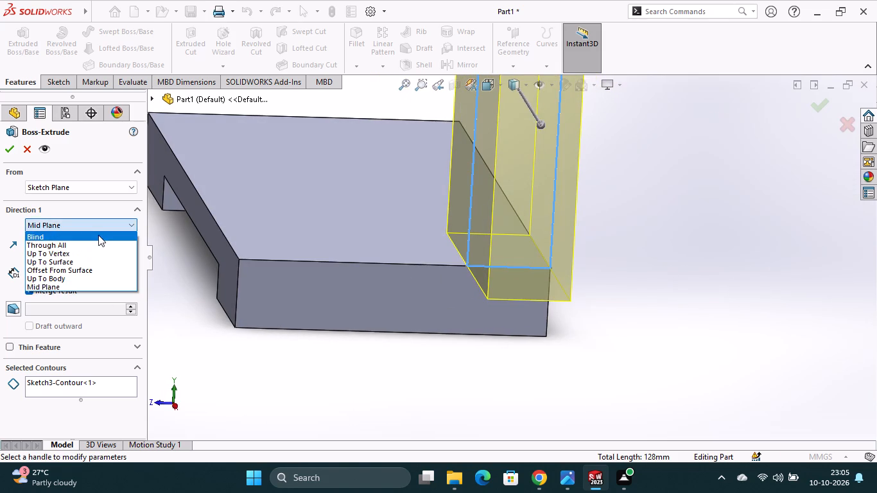
click(95, 236)
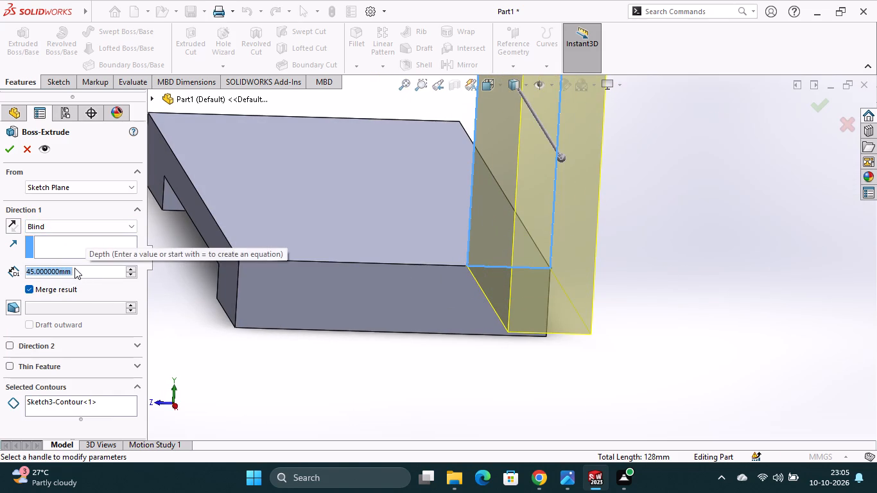
text(100)
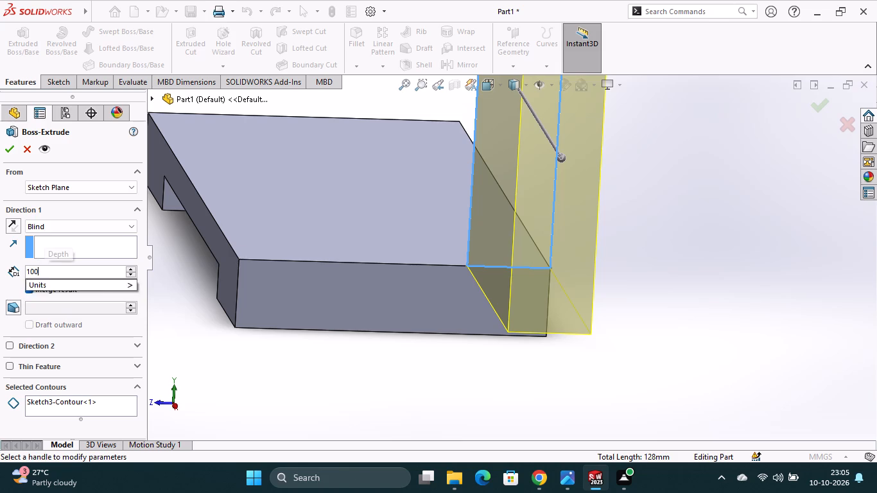
key(Return)
click(15, 227)
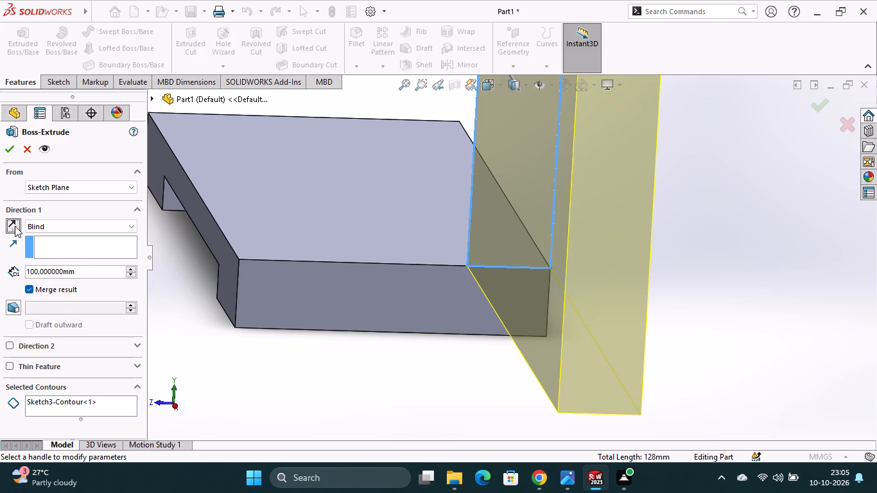
click(10, 153)
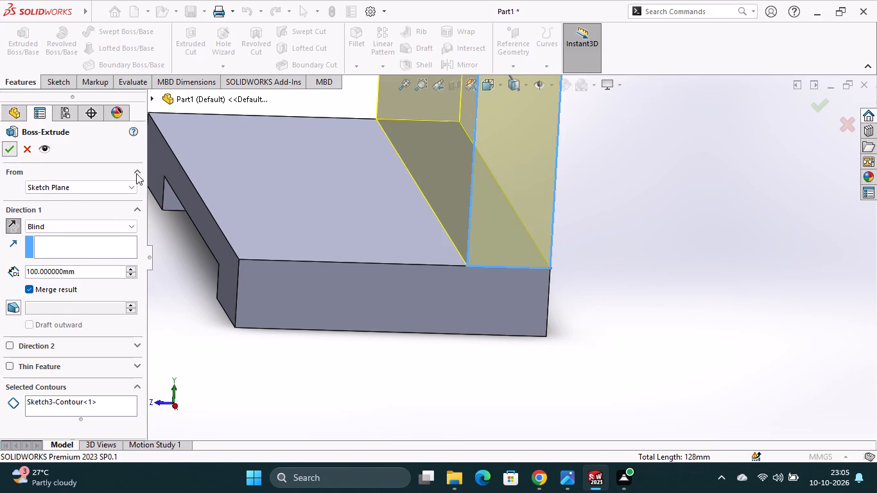
click(653, 354)
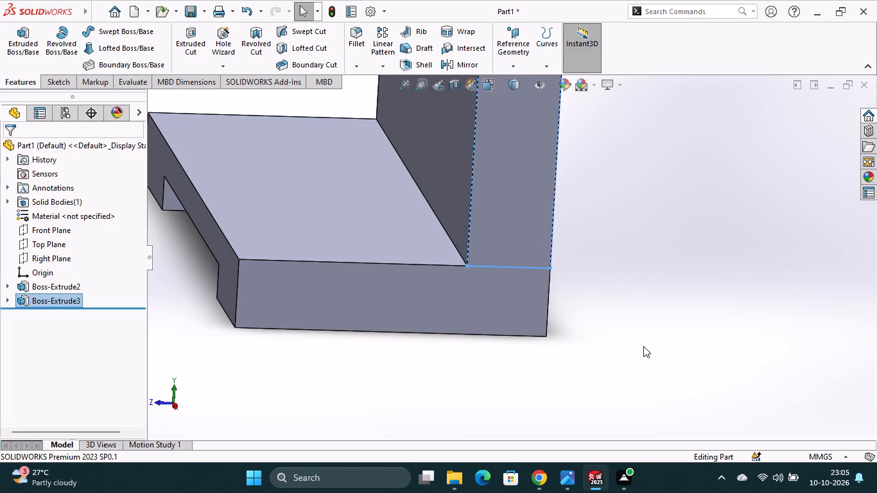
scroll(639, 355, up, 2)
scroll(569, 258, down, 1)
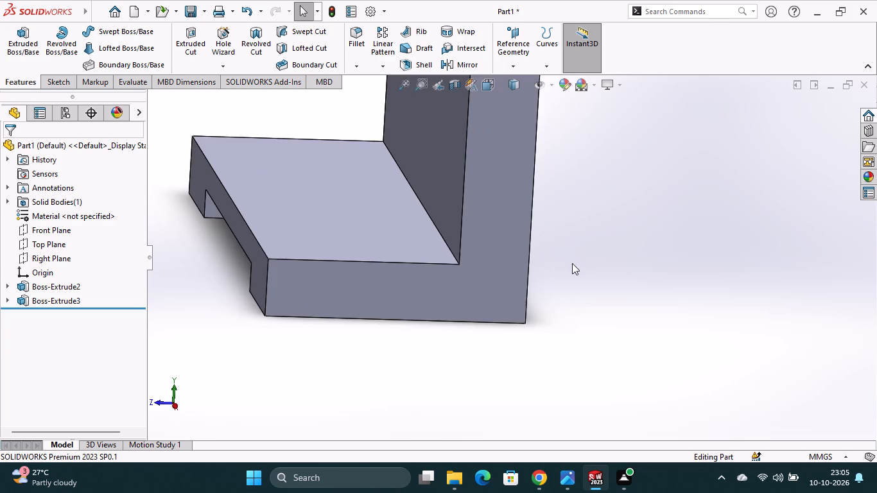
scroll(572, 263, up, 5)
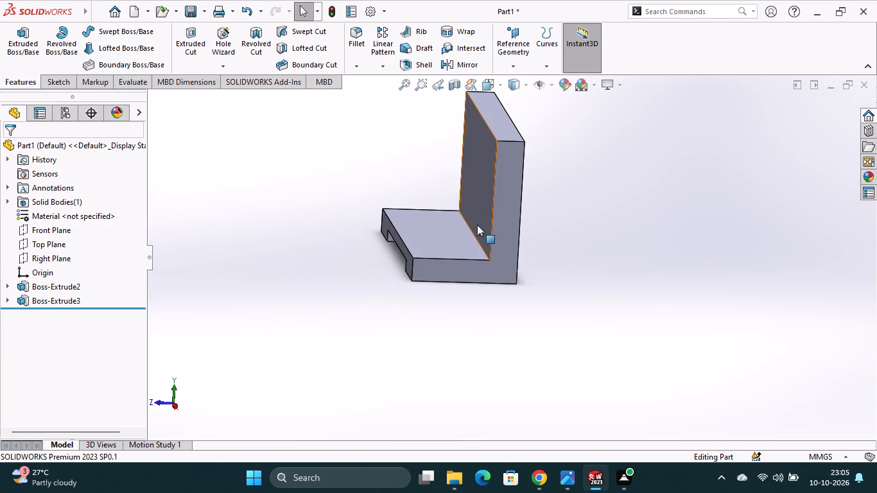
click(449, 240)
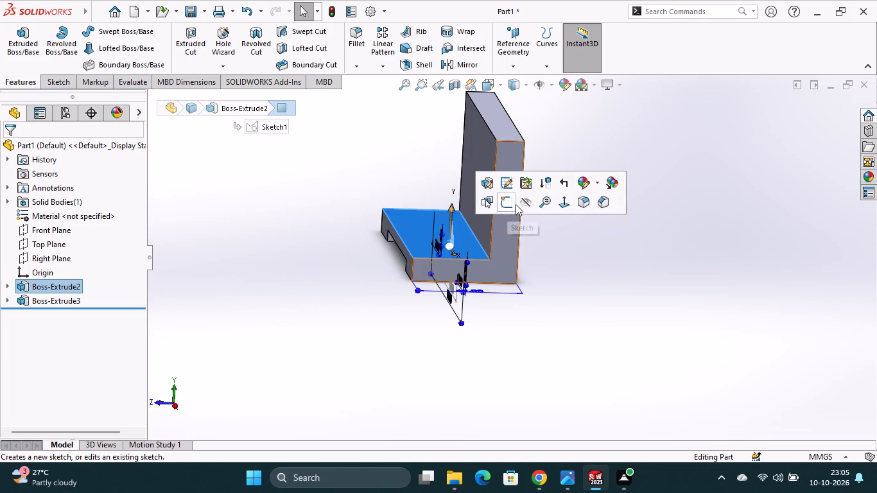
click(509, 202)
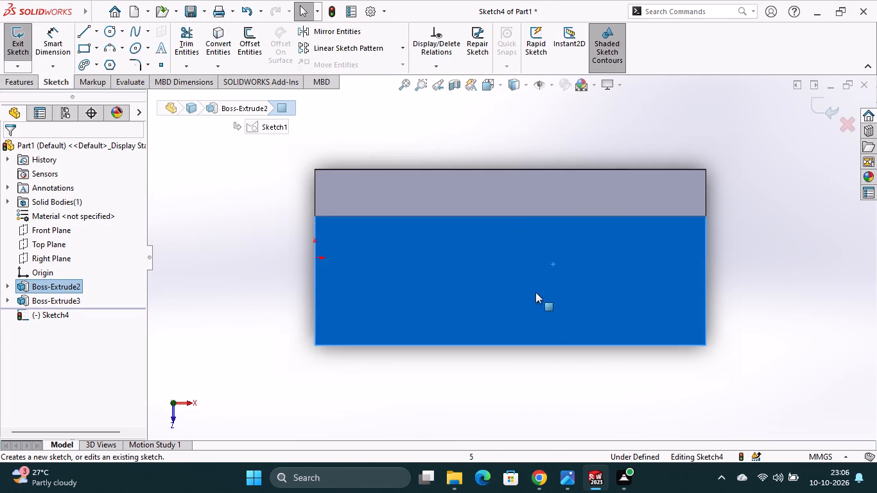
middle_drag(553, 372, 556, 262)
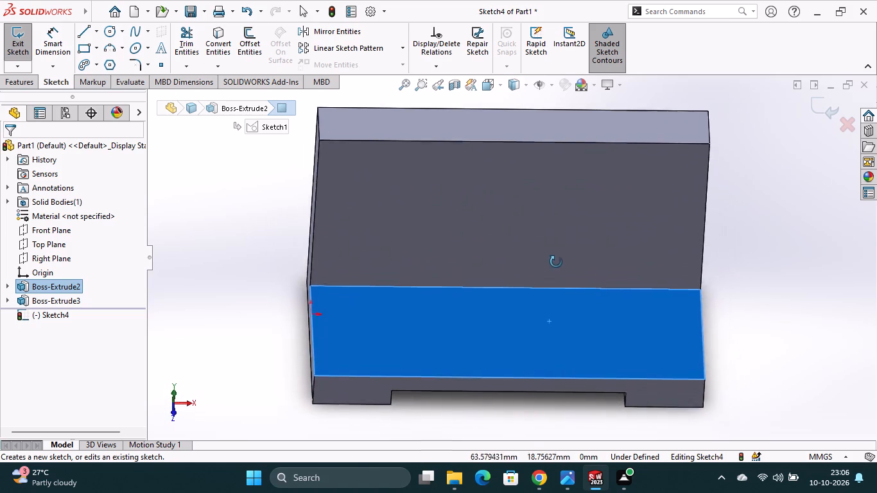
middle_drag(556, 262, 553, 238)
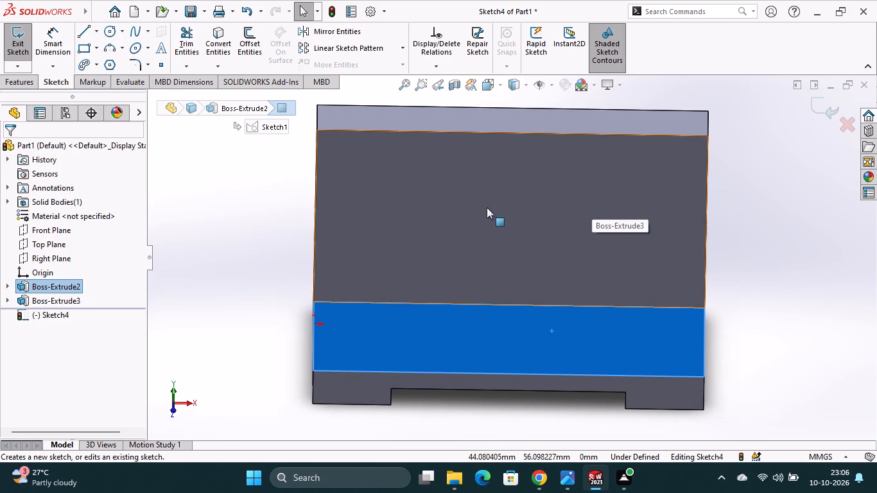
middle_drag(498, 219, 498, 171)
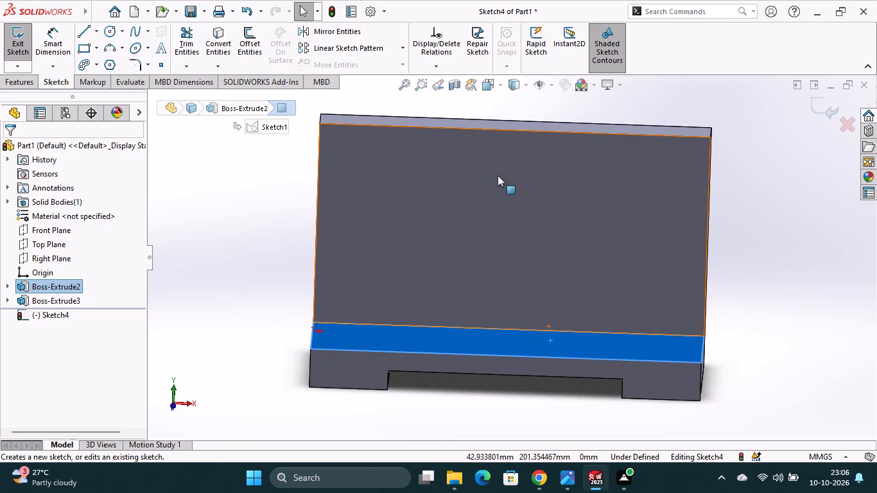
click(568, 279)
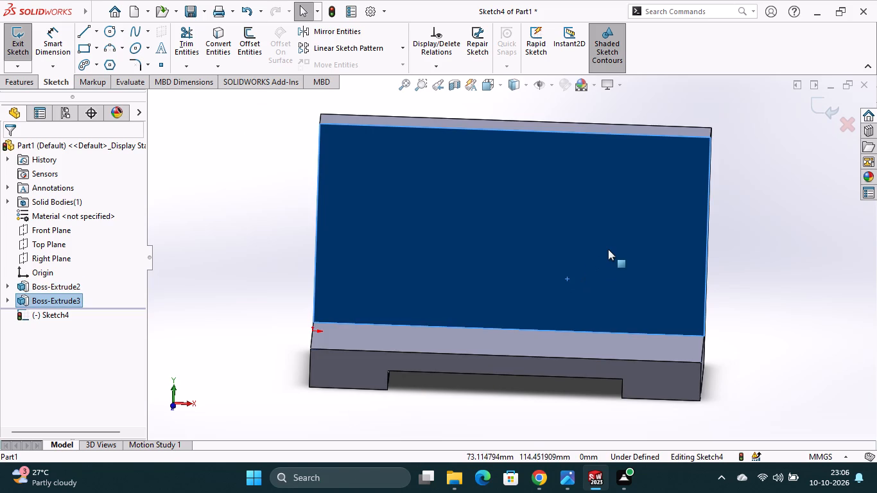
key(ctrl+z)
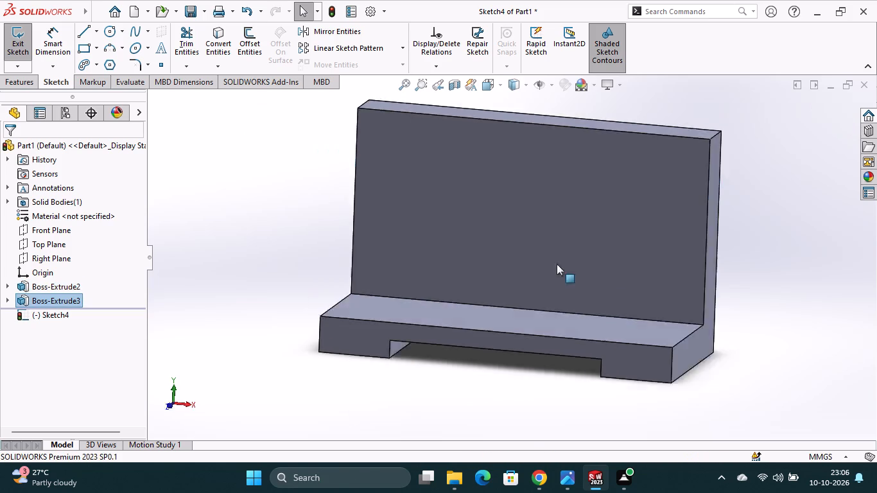
Open a new sketch on the upright's large inner face, the one rising above the base's top surface.
click(482, 206)
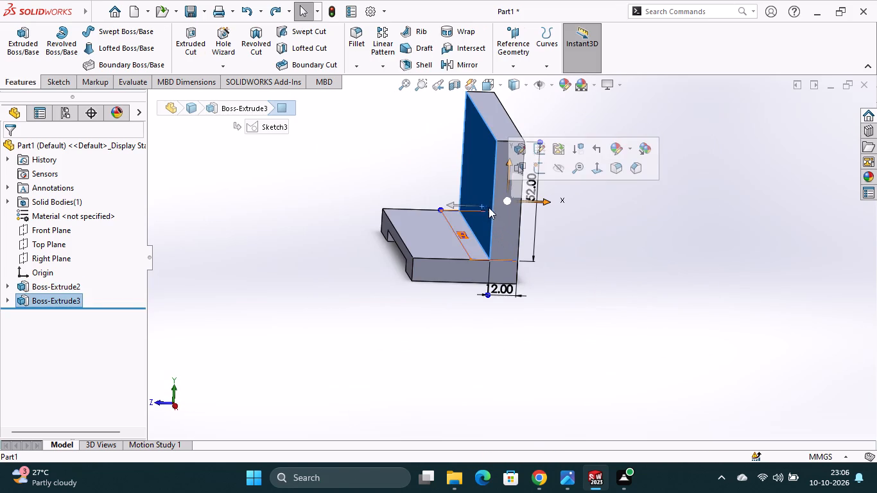
click(539, 169)
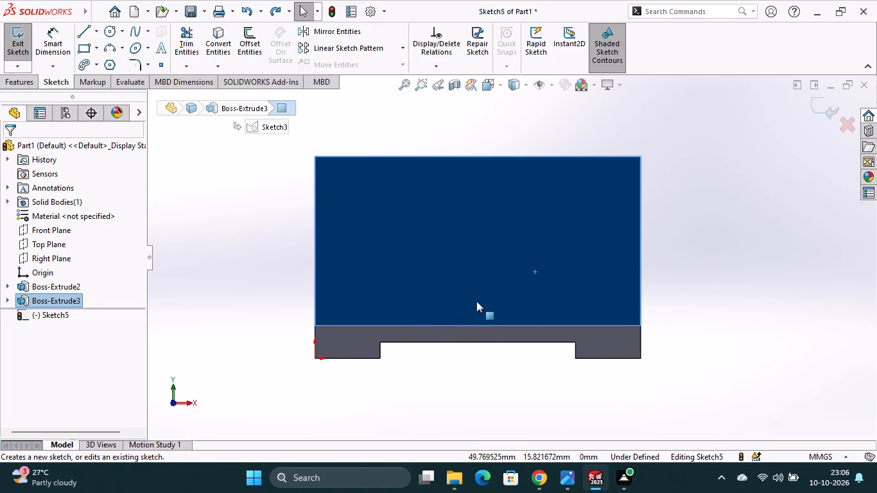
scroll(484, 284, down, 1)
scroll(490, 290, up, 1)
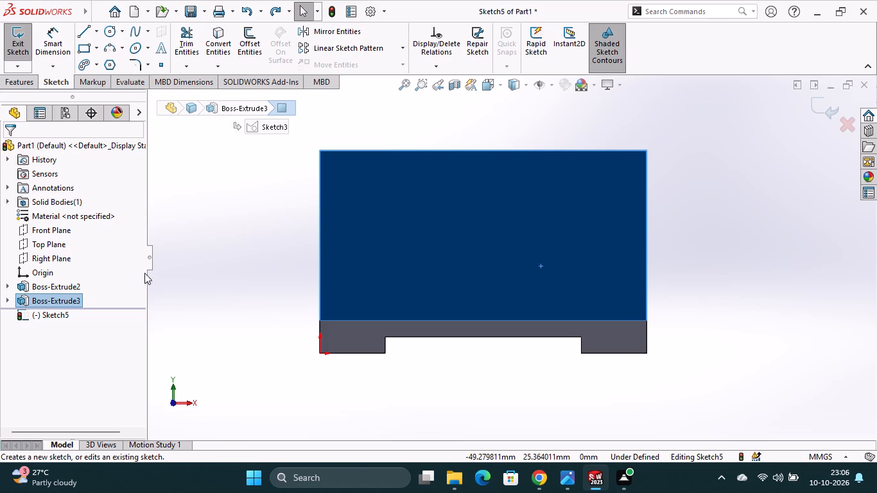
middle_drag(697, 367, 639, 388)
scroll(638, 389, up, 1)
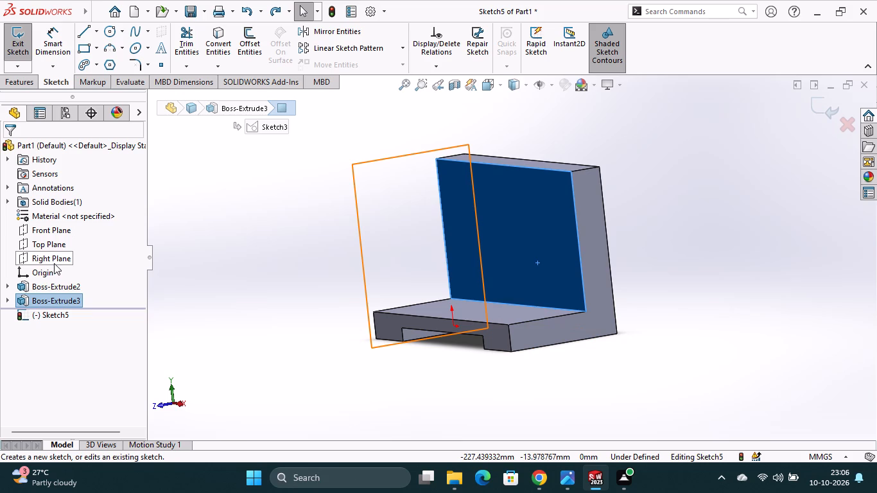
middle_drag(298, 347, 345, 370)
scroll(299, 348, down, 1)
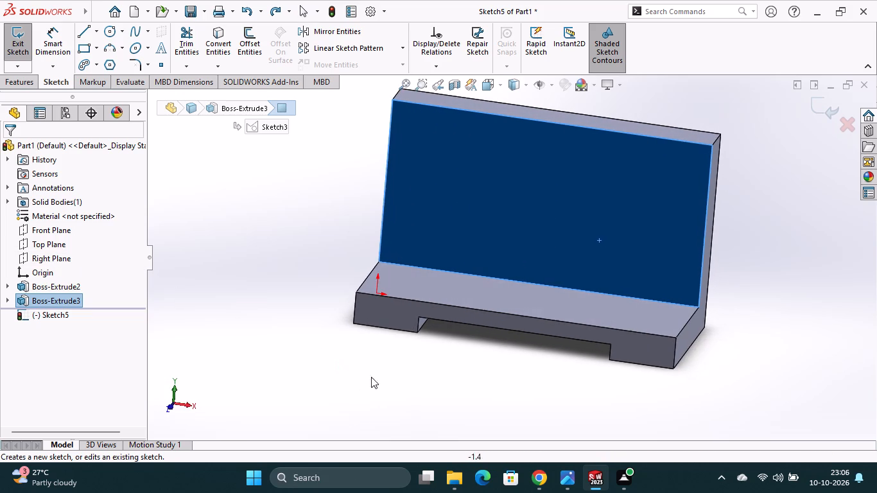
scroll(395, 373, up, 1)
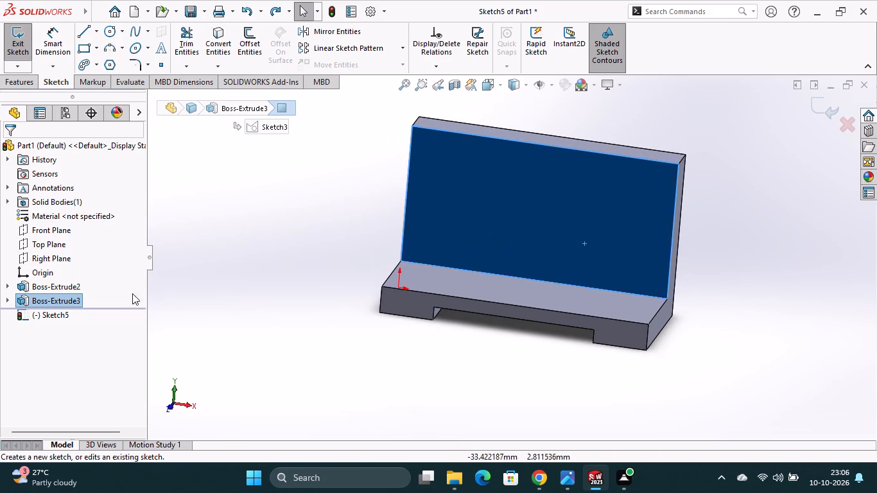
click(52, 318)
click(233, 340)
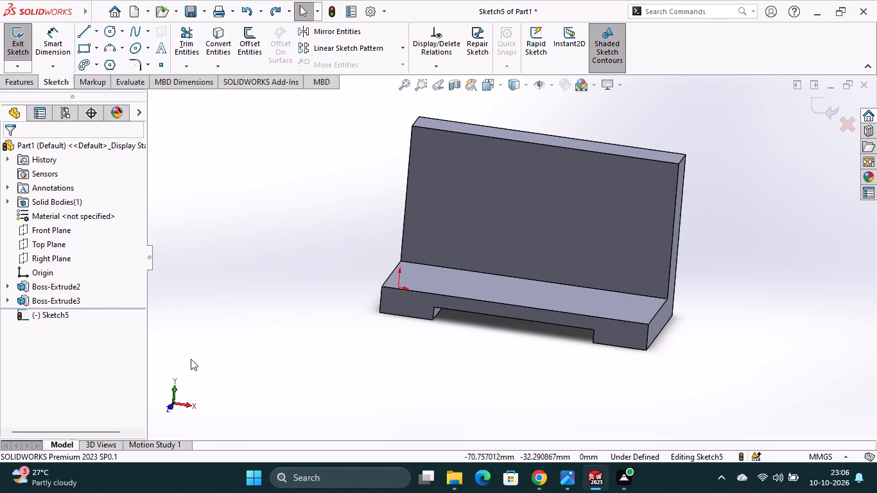
Sketch a closed T-shaped profile with a tapering stem on the upright's face, about 53 mm wide at the top edge and 25 mm at the base.
click(175, 385)
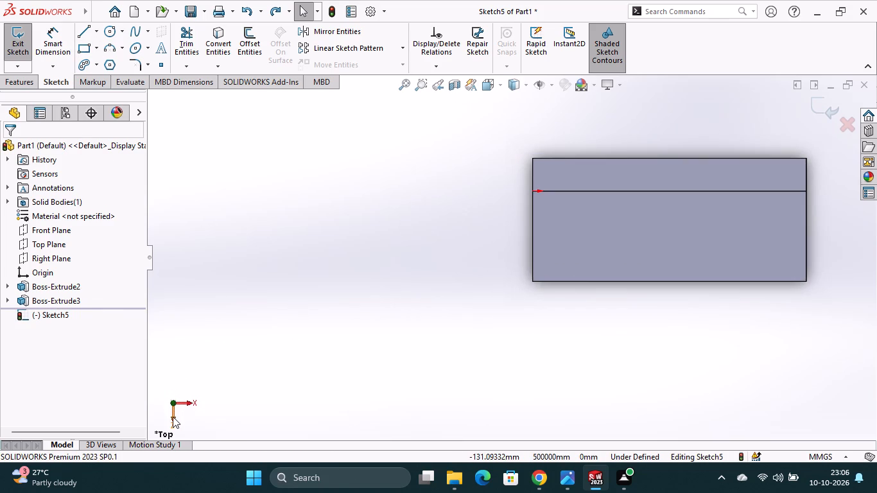
click(170, 420)
scroll(582, 309, up, 7)
scroll(541, 184, down, 9)
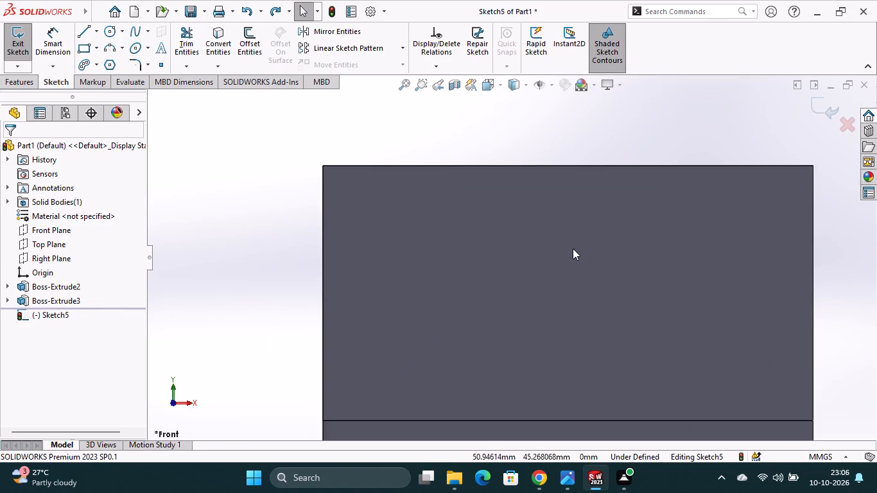
scroll(567, 283, up, 2)
scroll(545, 281, down, 3)
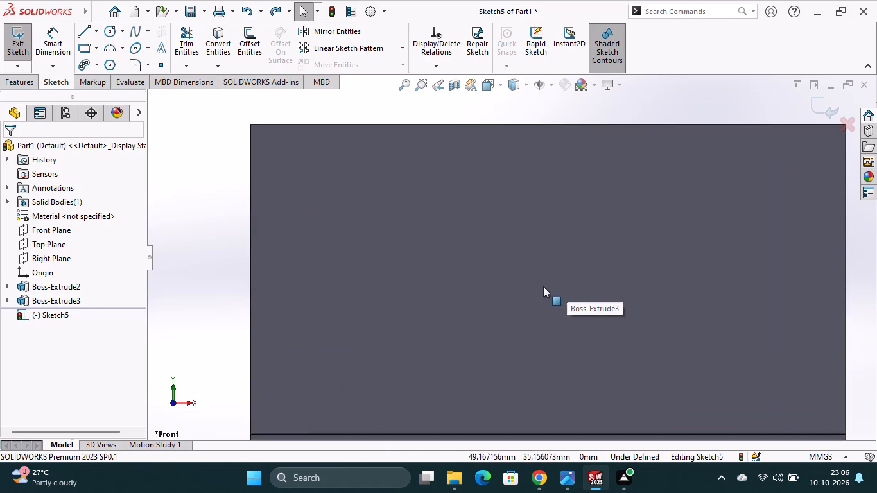
scroll(553, 294, up, 2)
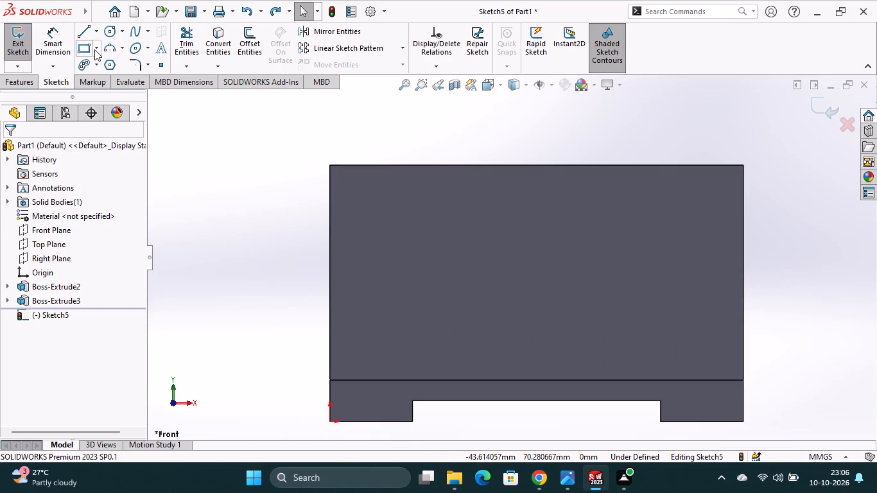
click(83, 27)
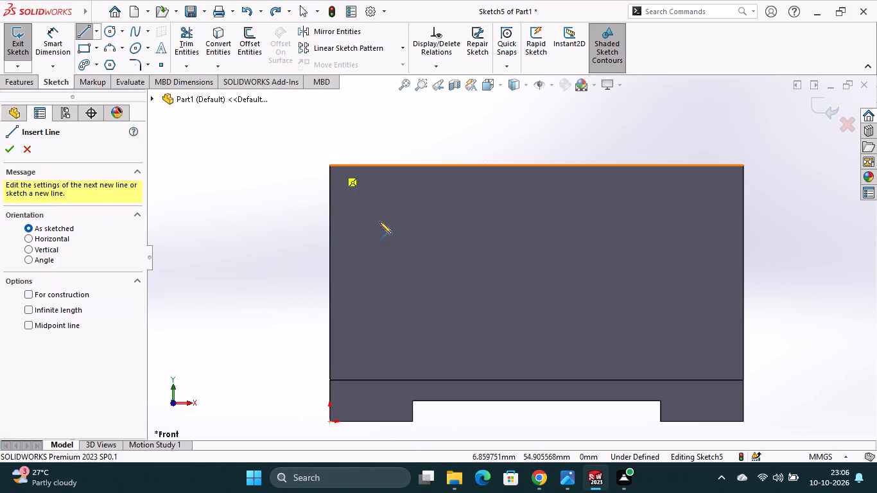
click(487, 379)
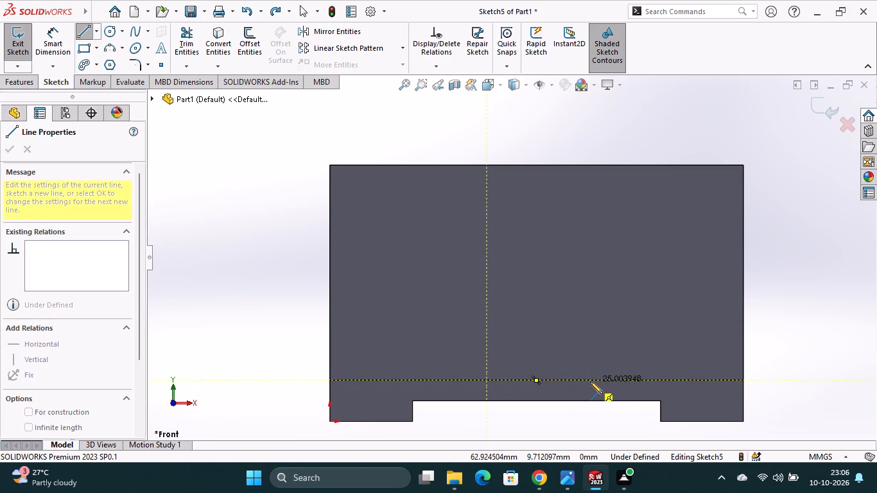
click(591, 383)
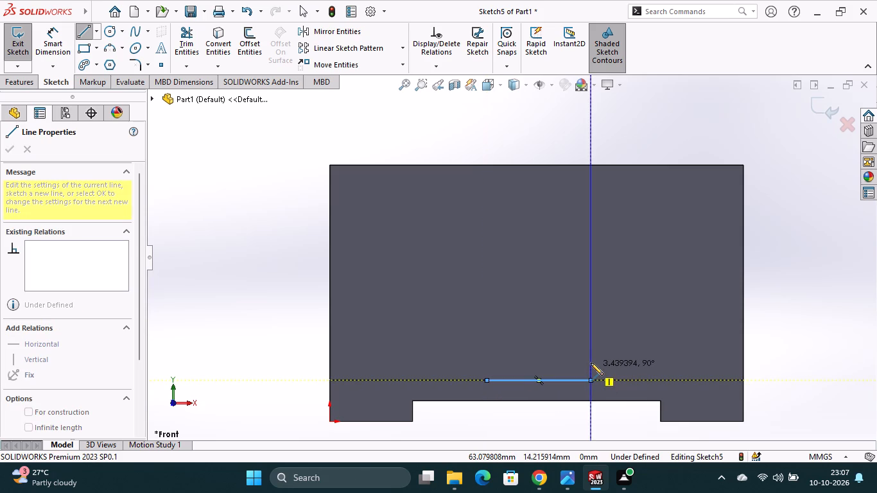
click(628, 230)
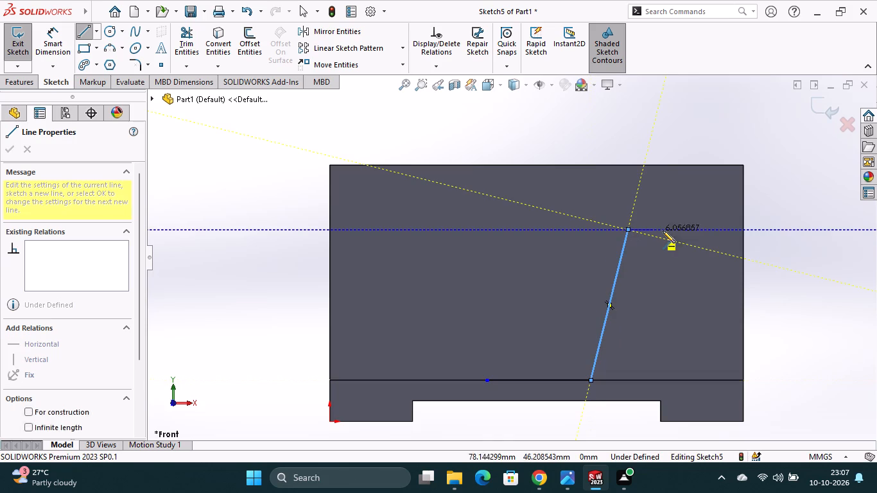
click(659, 229)
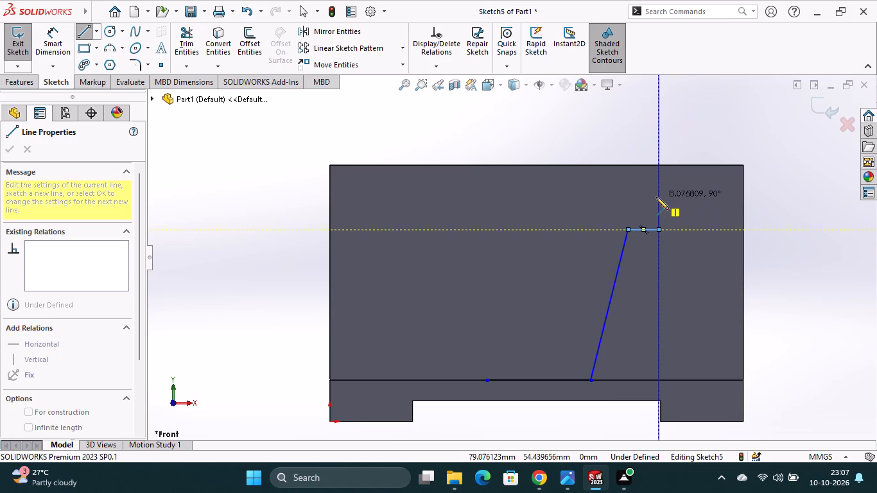
click(657, 163)
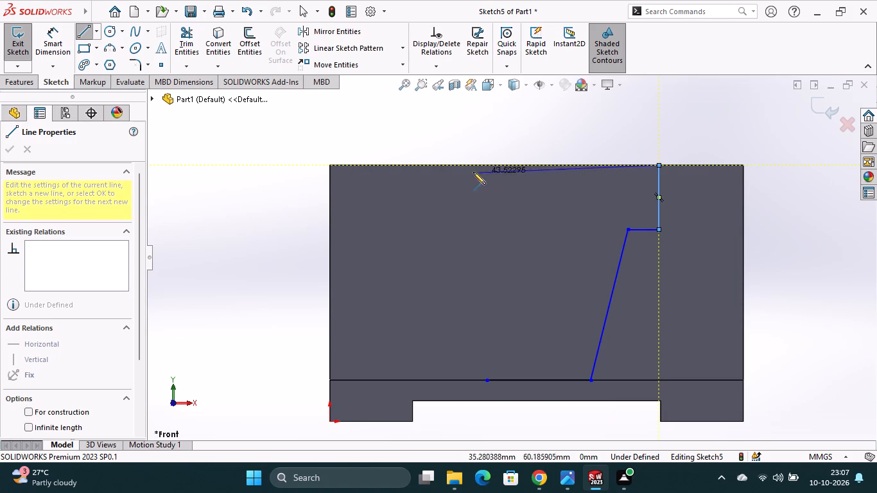
click(440, 166)
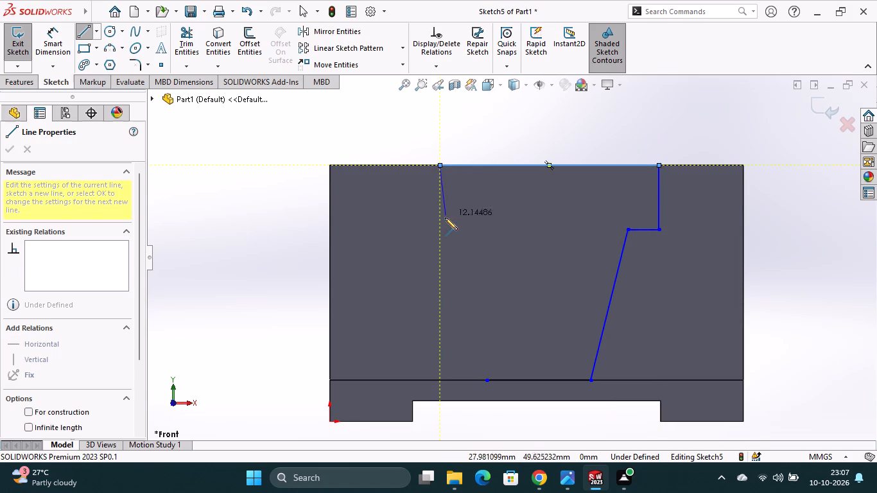
click(438, 232)
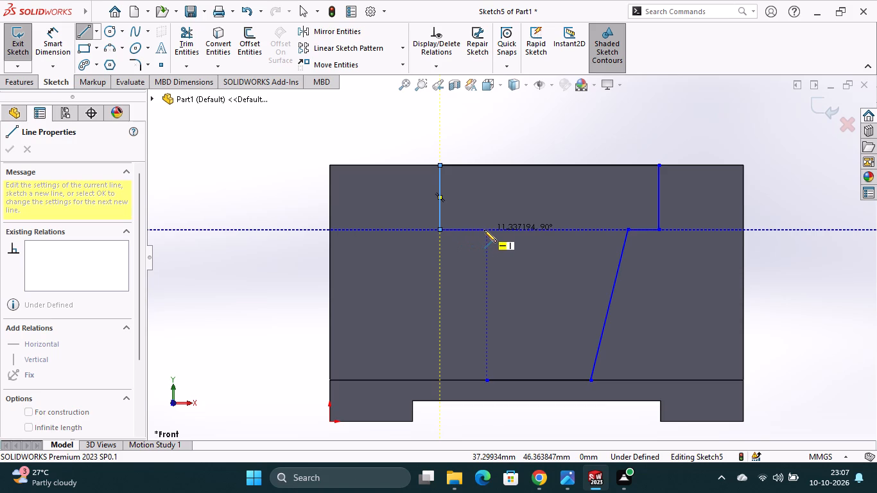
click(470, 228)
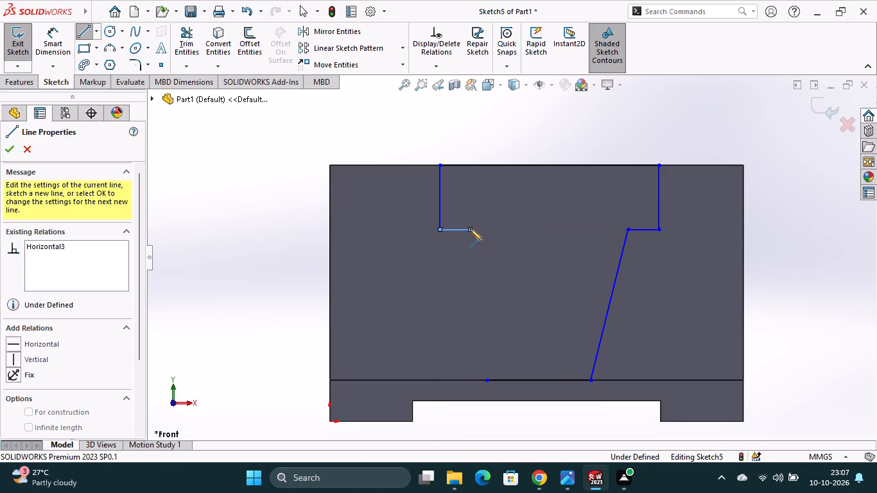
click(486, 381)
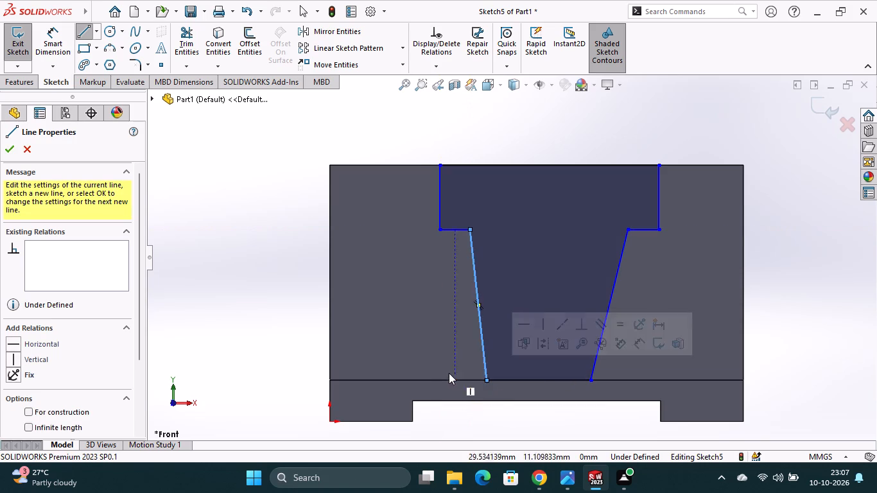
click(261, 208)
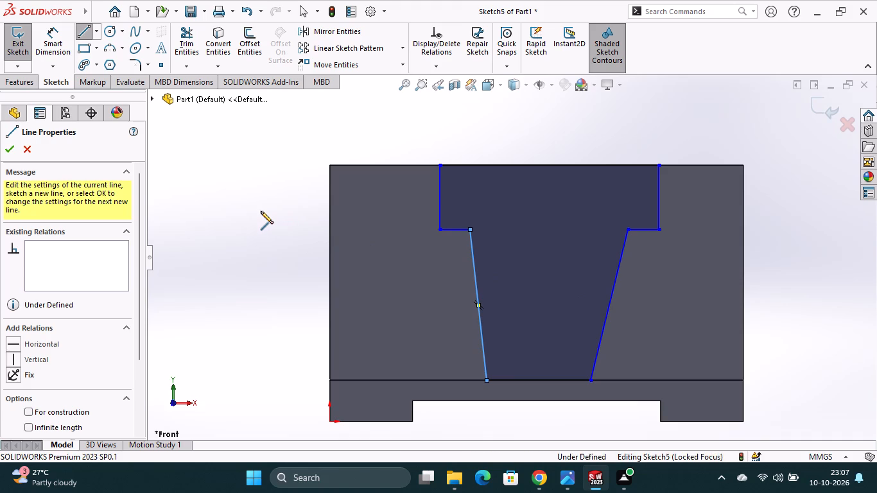
key(Escape)
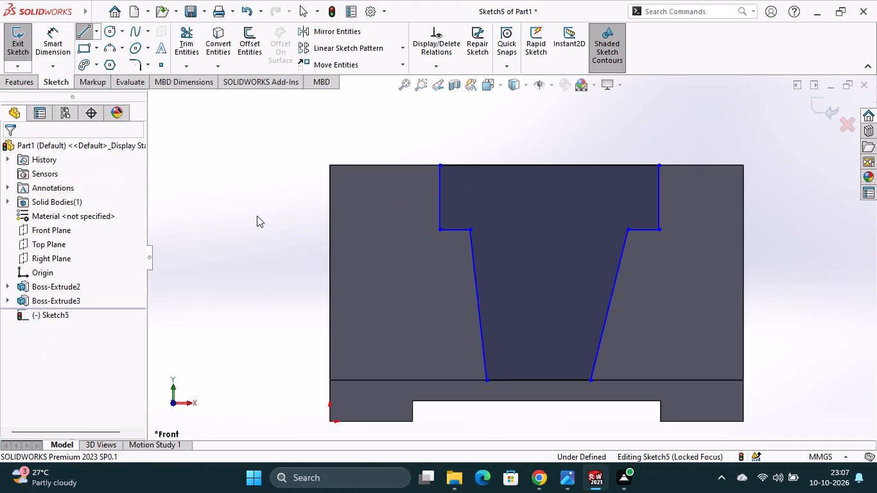
Dimension the profile's top edge at 50 mm and the distance between its two inner shoulder corners at 30 mm.
click(51, 39)
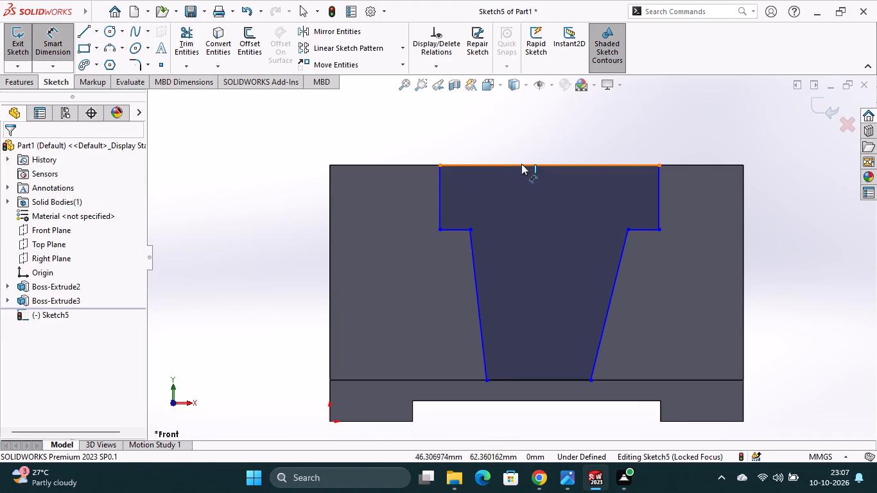
click(521, 164)
click(523, 144)
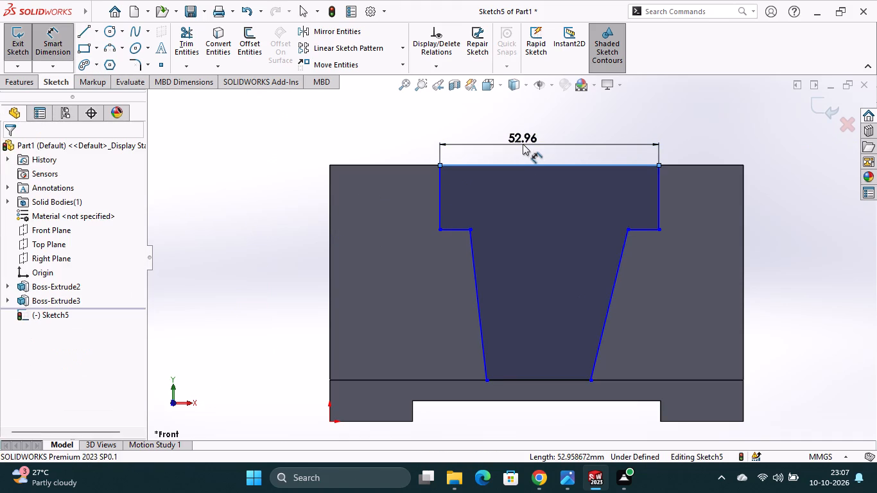
text(50)
key(Return)
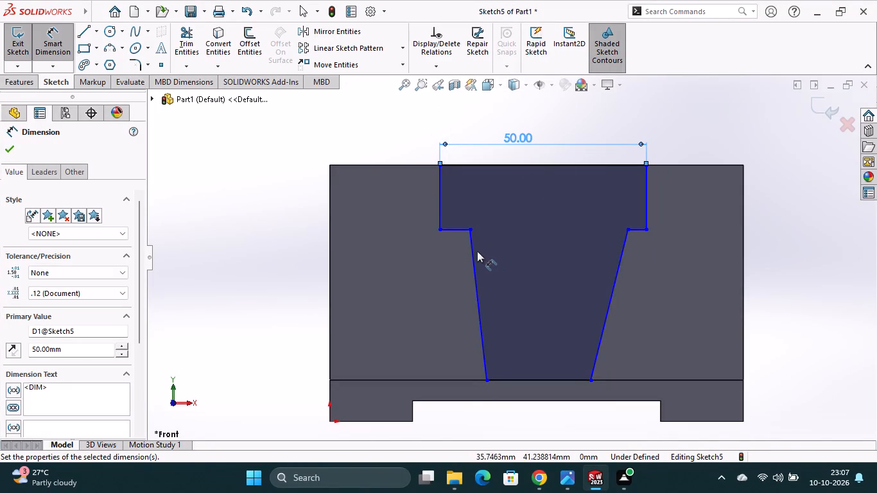
click(471, 229)
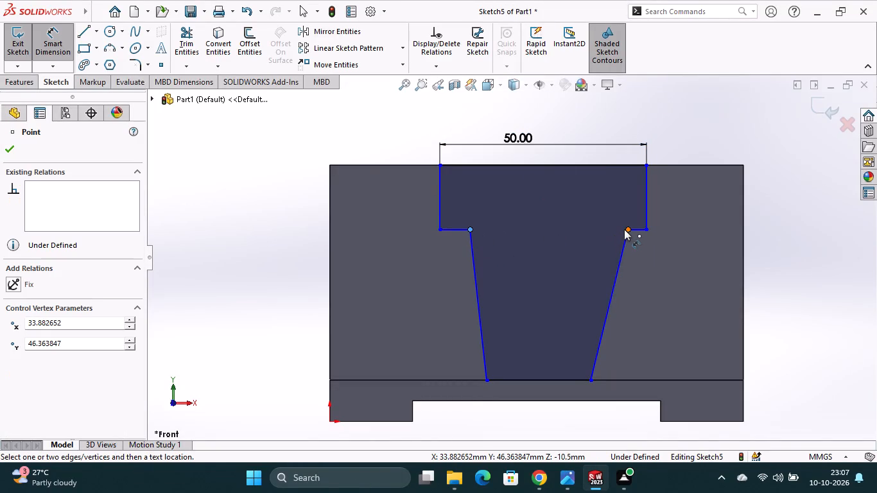
click(627, 228)
click(560, 155)
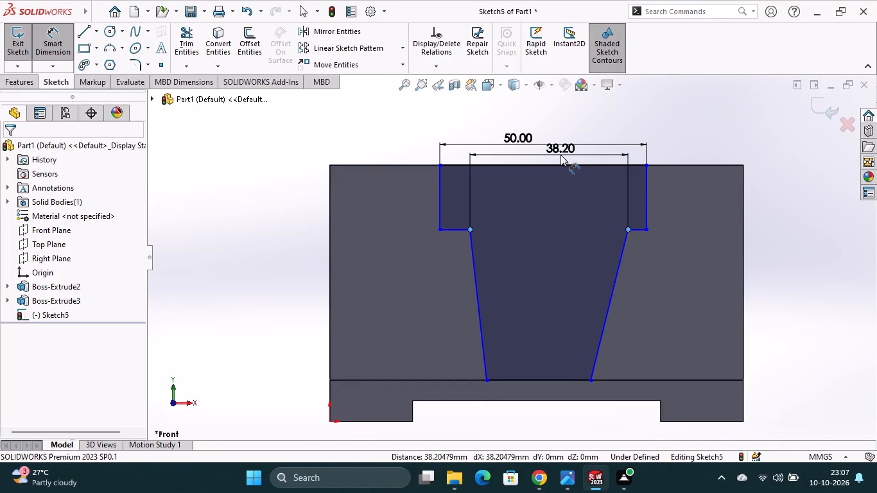
text(30)
key(Return)
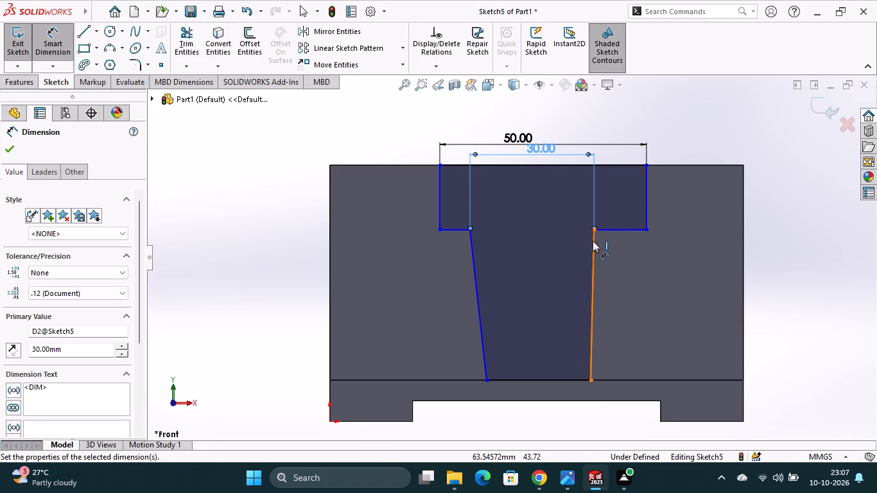
Dimension the horizontal shoulder line on the right side of the profile at 10 mm.
click(626, 230)
click(621, 125)
text(10)
key(Return)
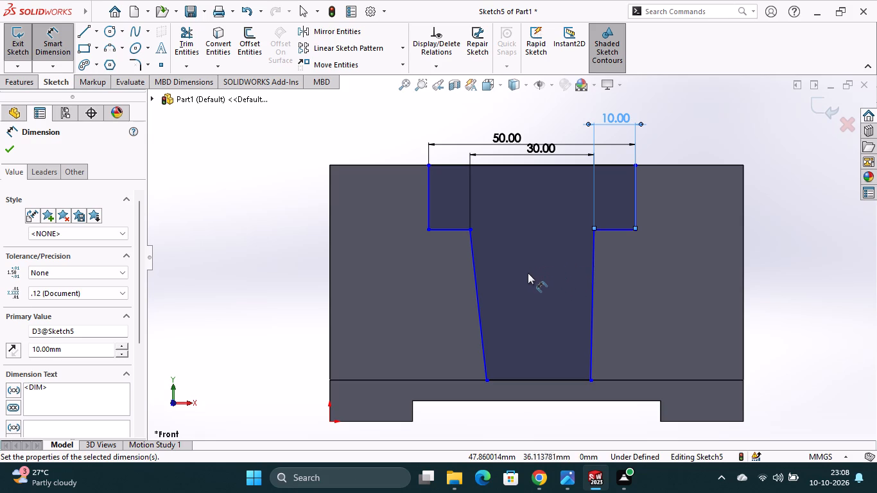
Dimension both short vertical side edges of the profile's wide upper part at 10 mm.
click(634, 201)
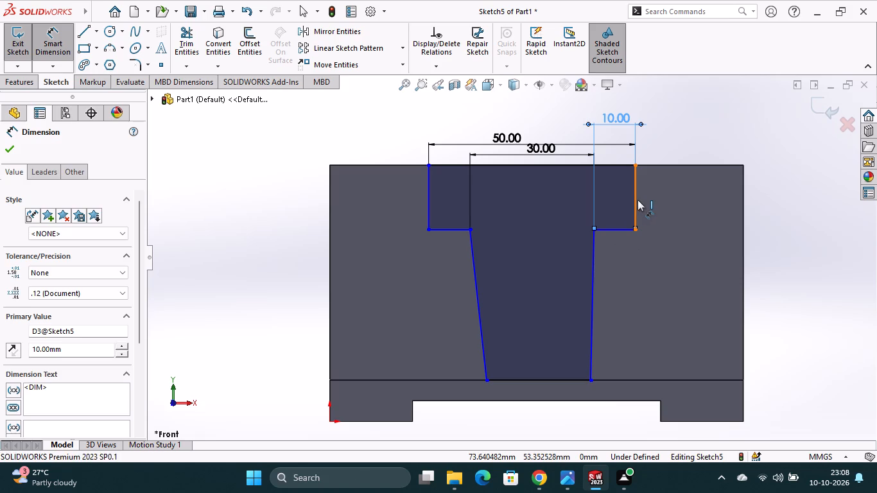
click(657, 198)
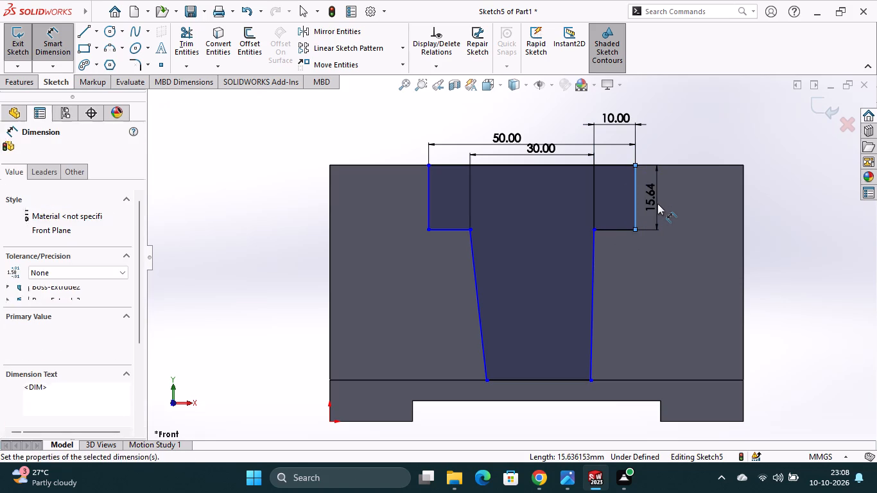
text(10)
key(Return)
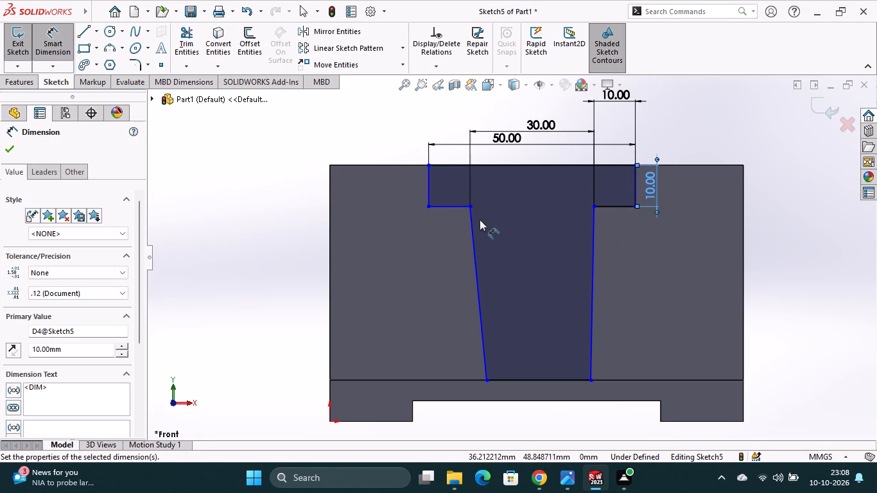
click(427, 193)
click(415, 196)
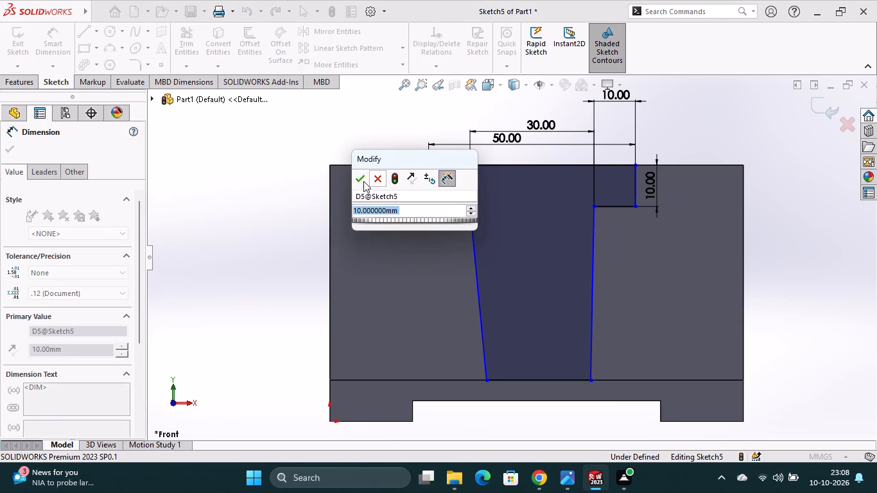
click(363, 181)
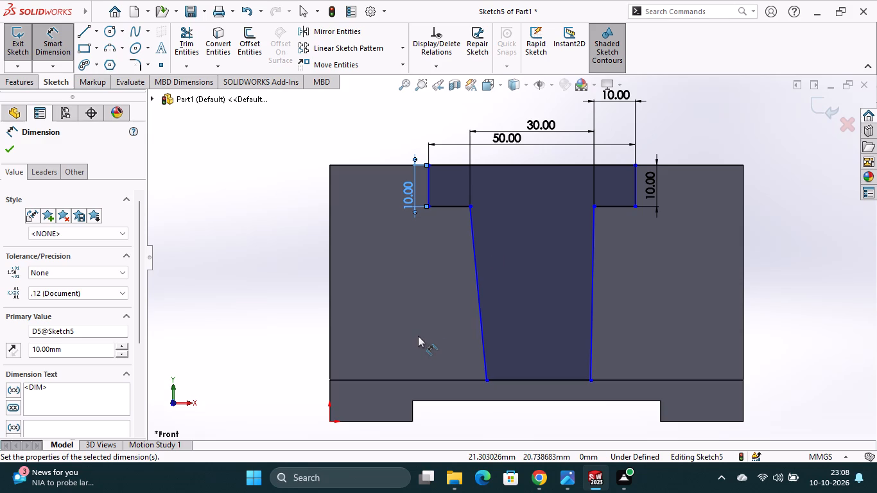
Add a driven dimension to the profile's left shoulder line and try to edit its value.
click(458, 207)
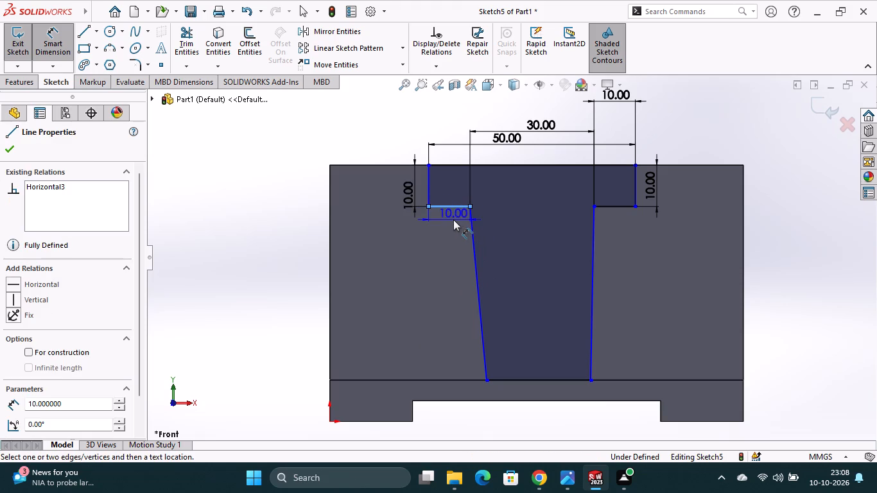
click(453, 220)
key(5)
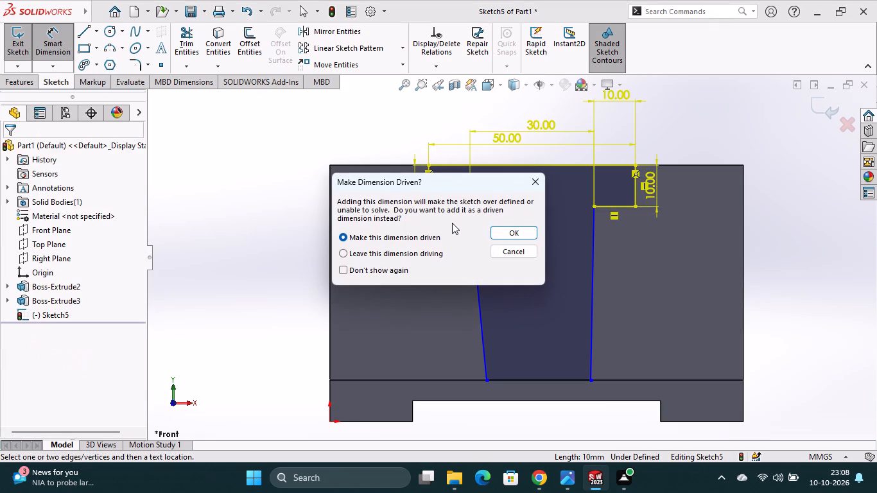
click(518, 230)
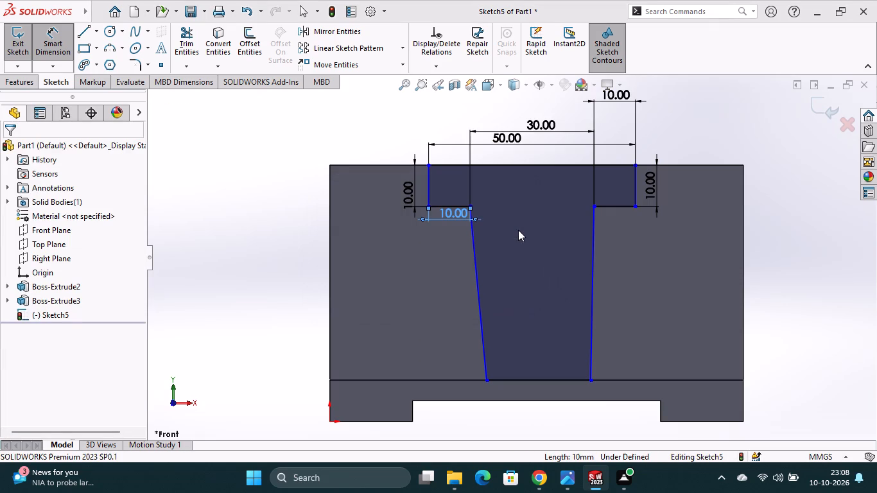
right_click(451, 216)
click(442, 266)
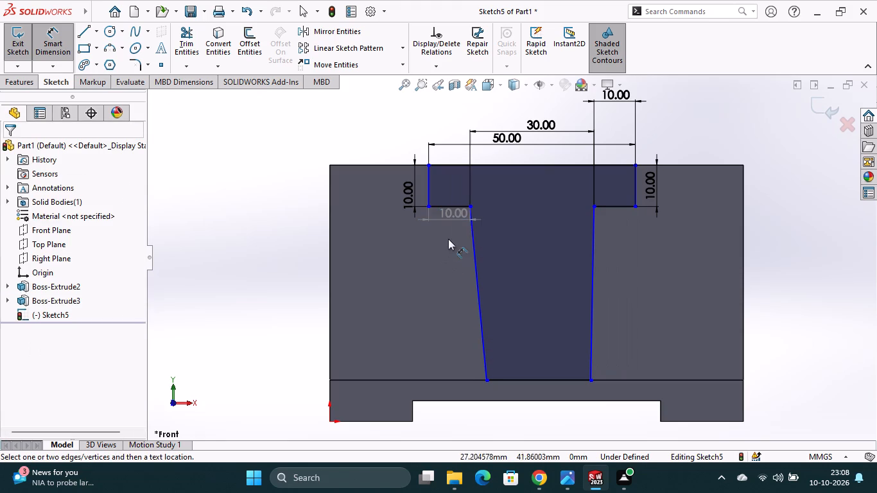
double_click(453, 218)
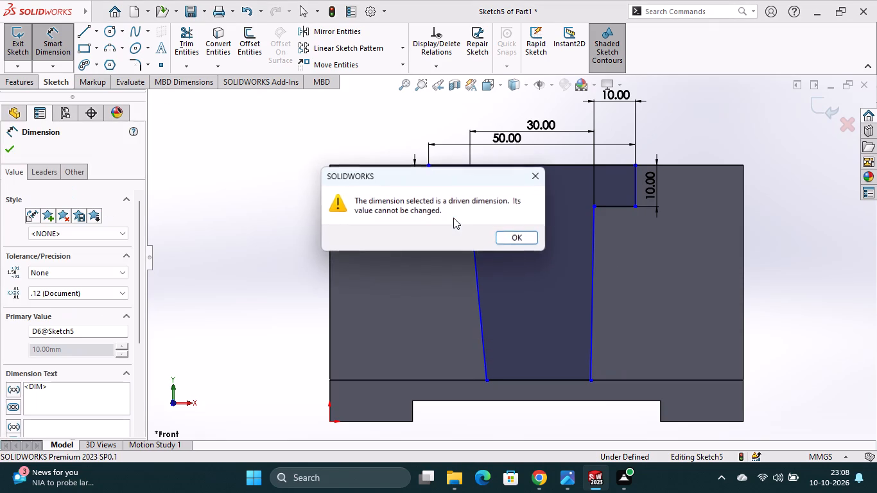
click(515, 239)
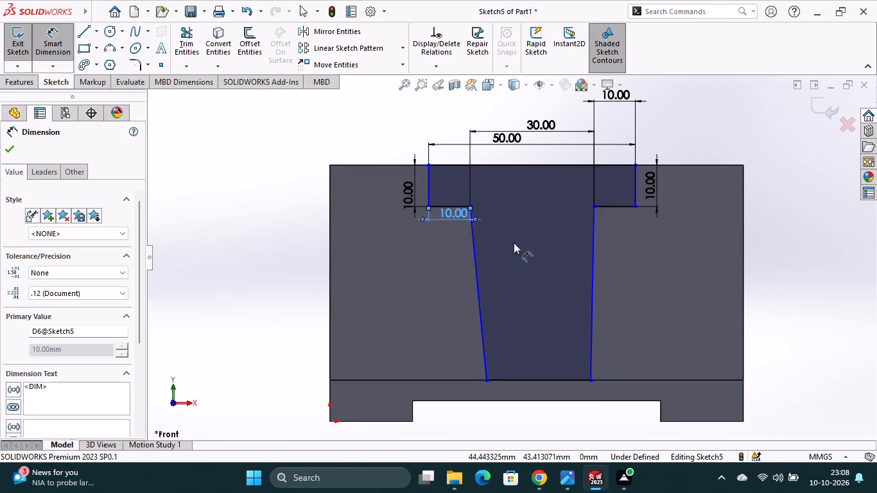
Add a driven length dimension below the profile's right shoulder line.
click(611, 207)
click(612, 224)
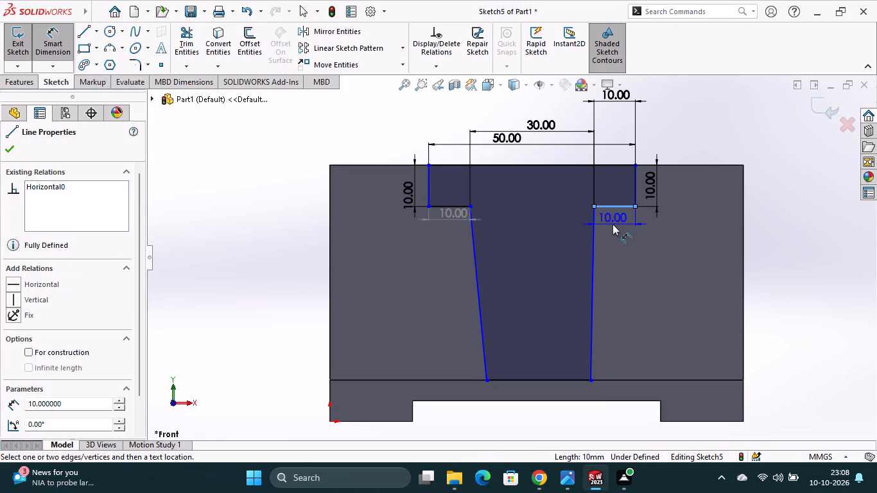
click(528, 234)
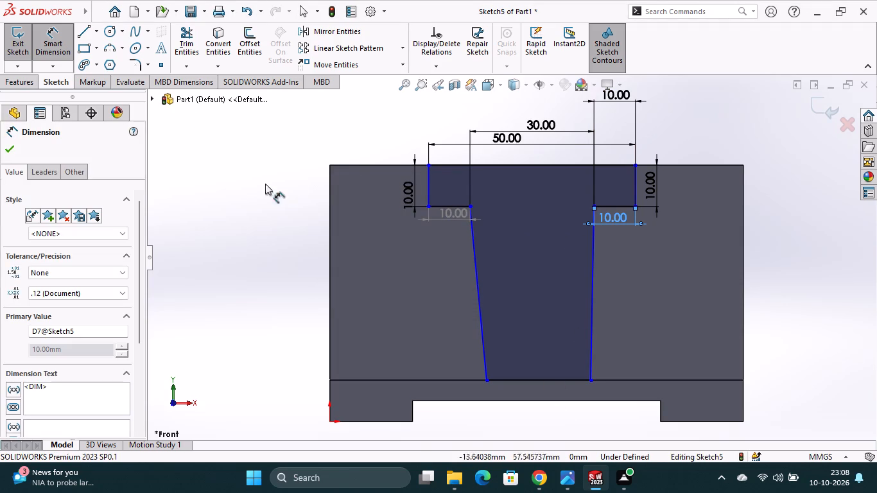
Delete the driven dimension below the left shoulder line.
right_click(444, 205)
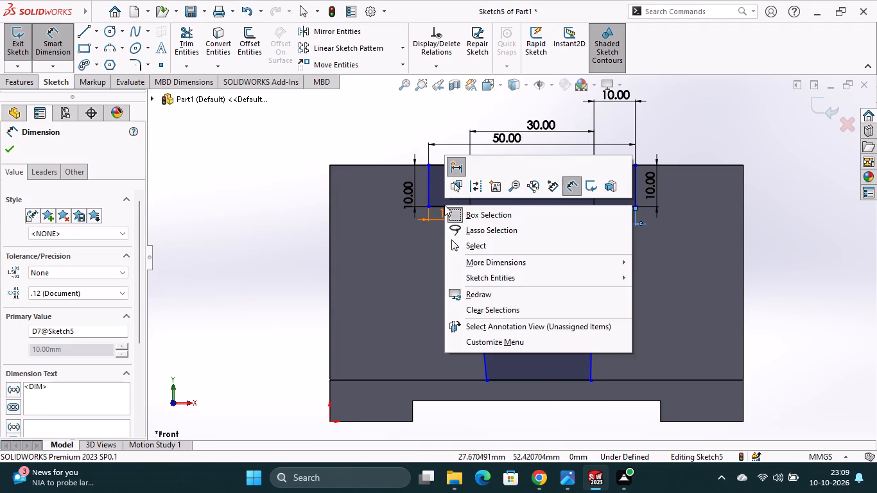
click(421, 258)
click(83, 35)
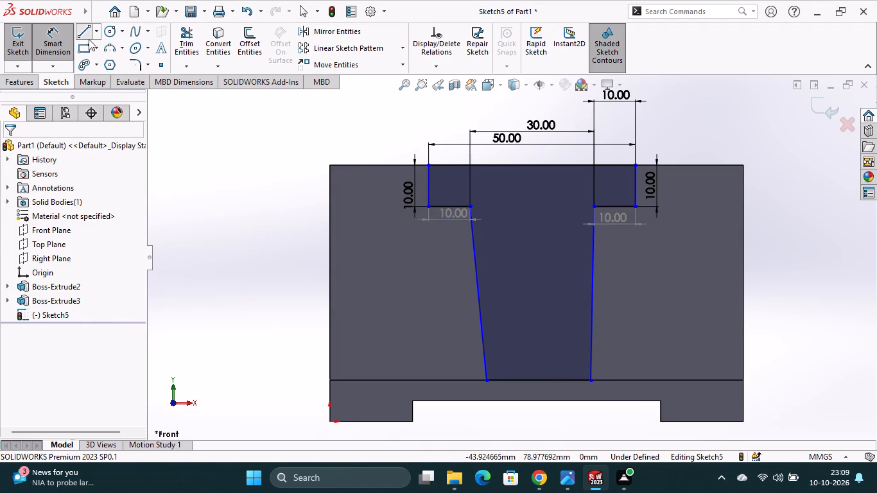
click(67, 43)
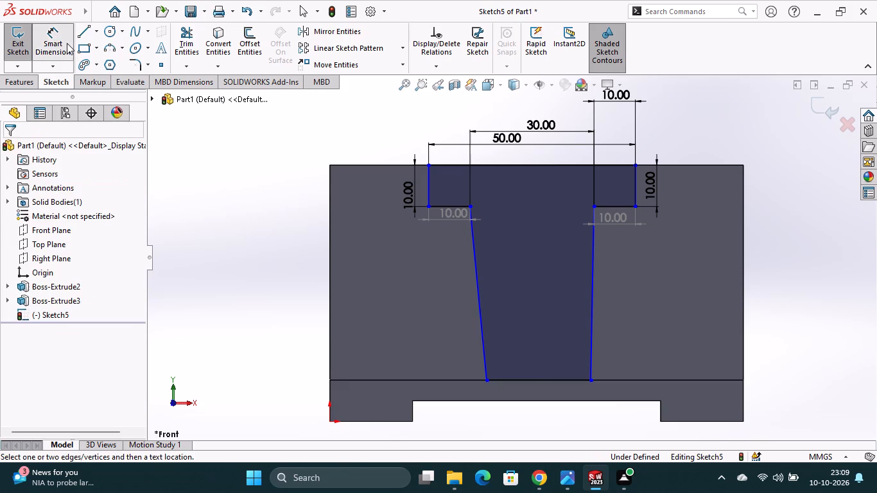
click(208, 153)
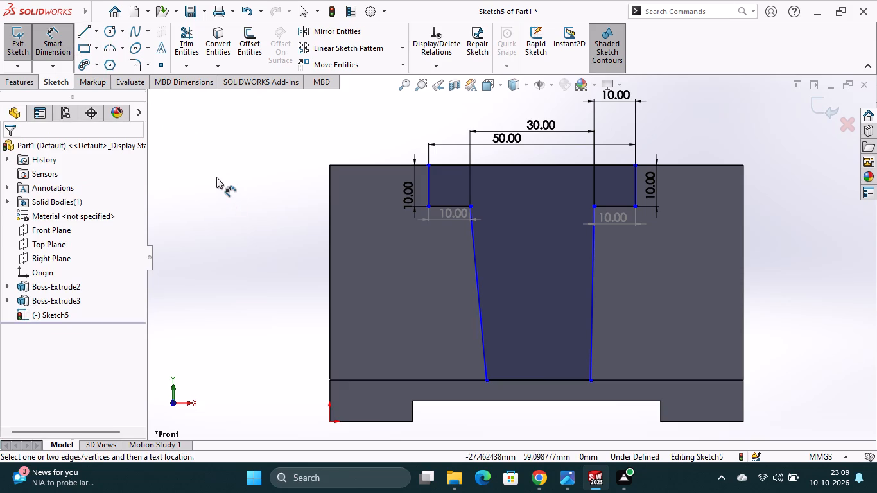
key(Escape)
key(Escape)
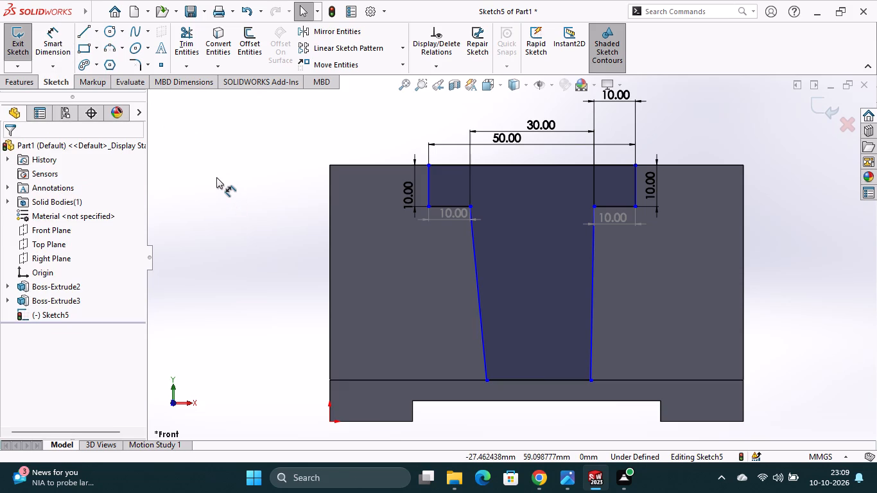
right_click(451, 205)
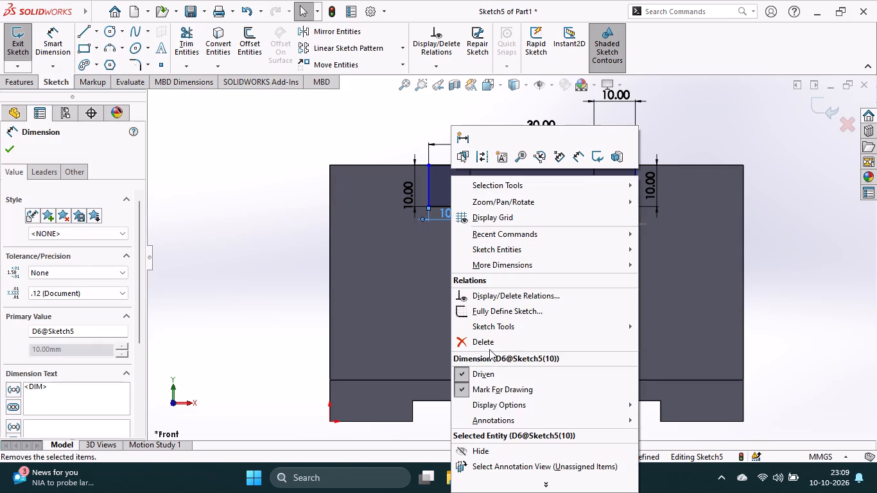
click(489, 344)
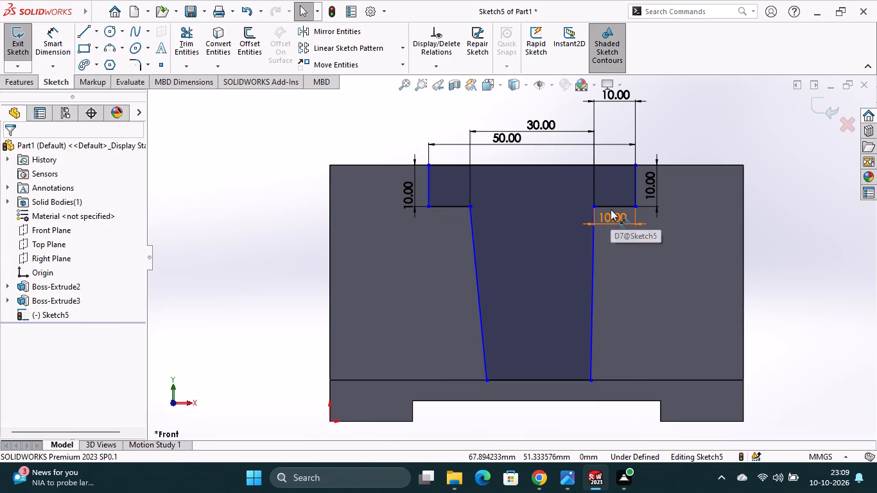
Delete both horizontal shoulder lines and the slanted left side of the stem, including its associated dimension.
right_click(611, 206)
click(632, 399)
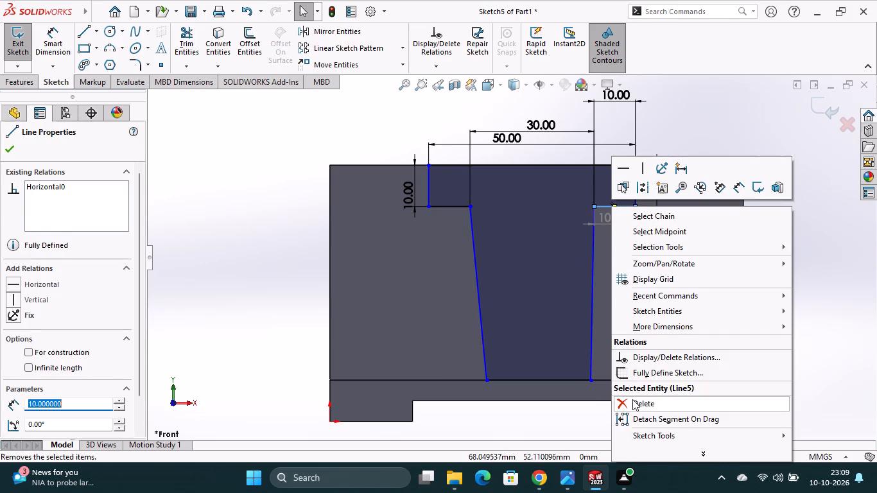
right_click(445, 206)
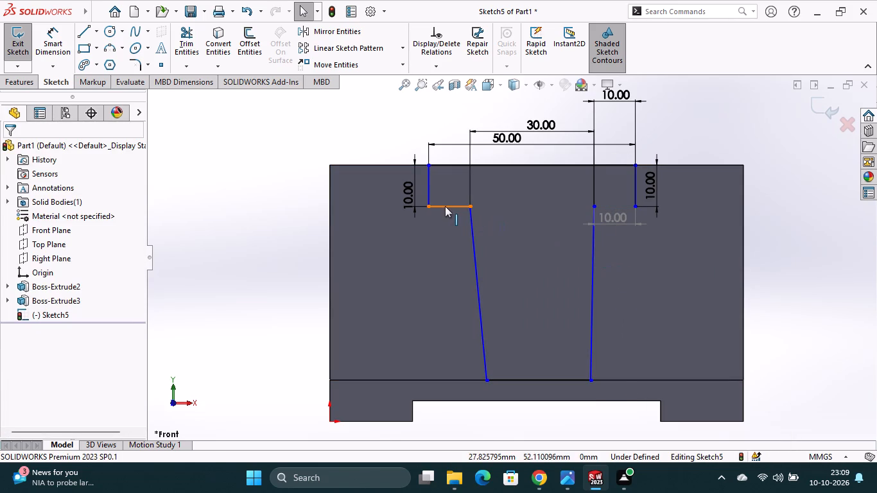
click(462, 402)
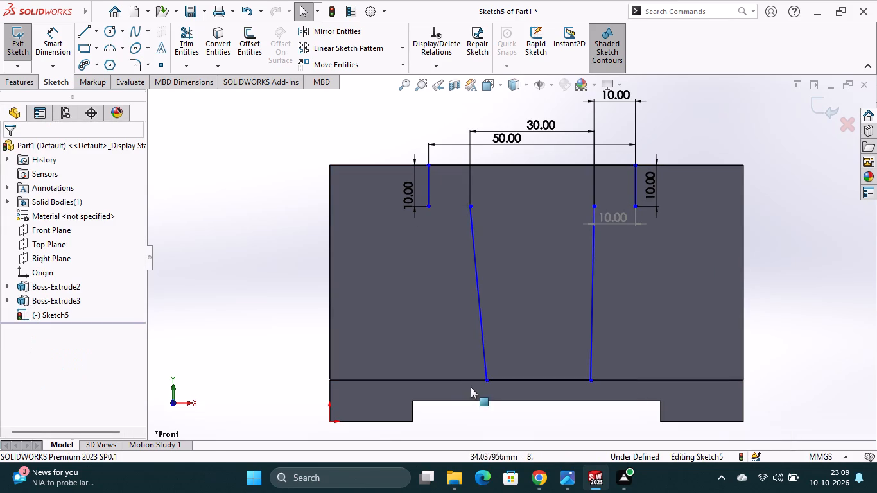
right_click(478, 281)
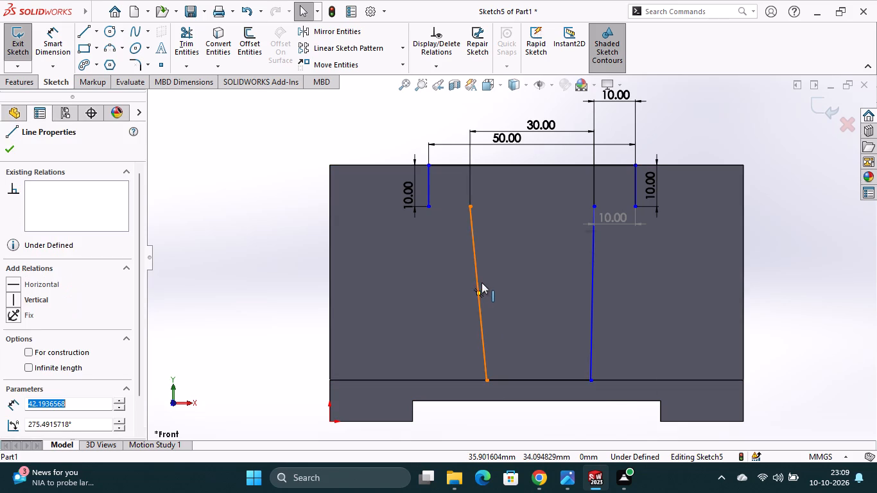
click(505, 429)
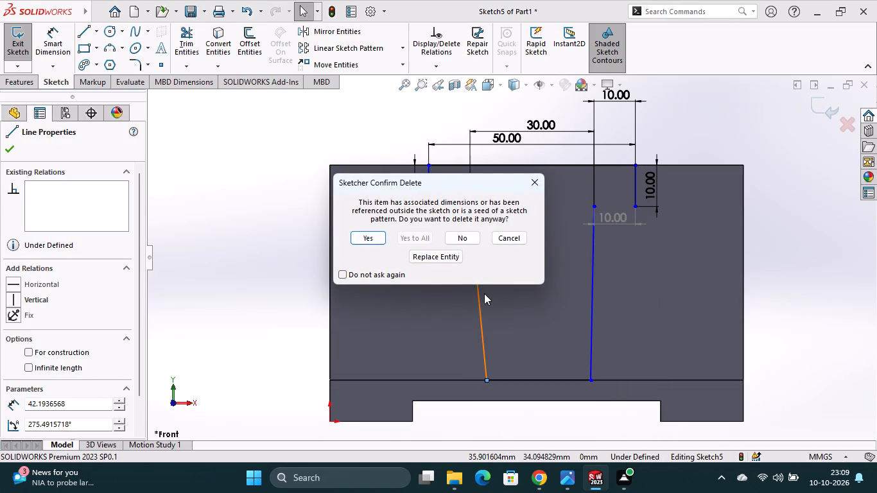
click(374, 240)
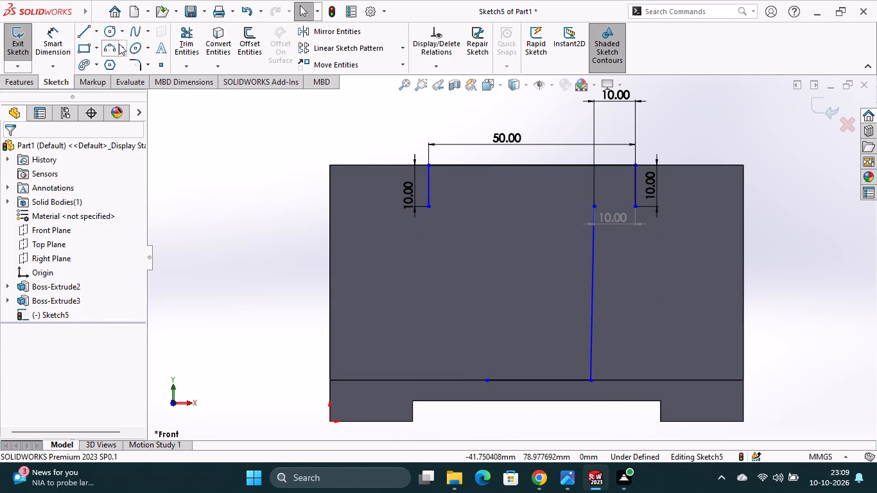
Redraw the left shoulder as a horizontal line about 6 mm long, followed by a slanted line to the left end of the stem's base.
click(82, 29)
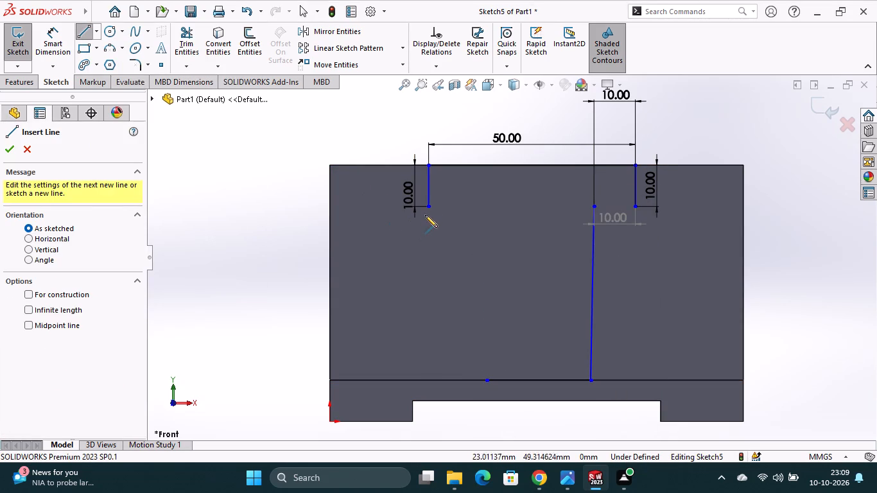
click(428, 208)
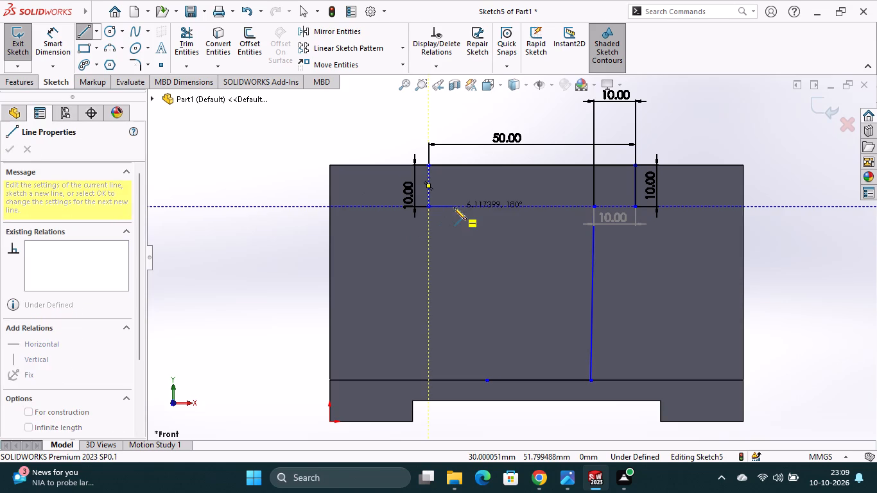
click(454, 207)
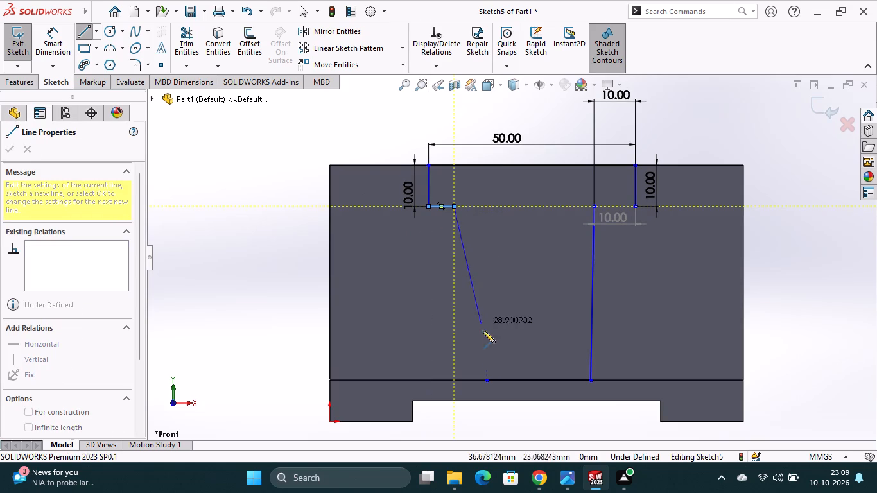
click(489, 381)
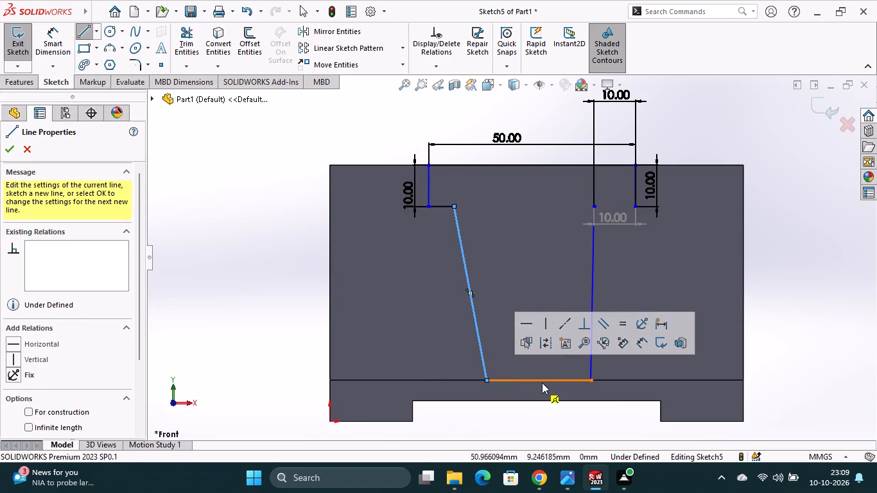
key(Escape)
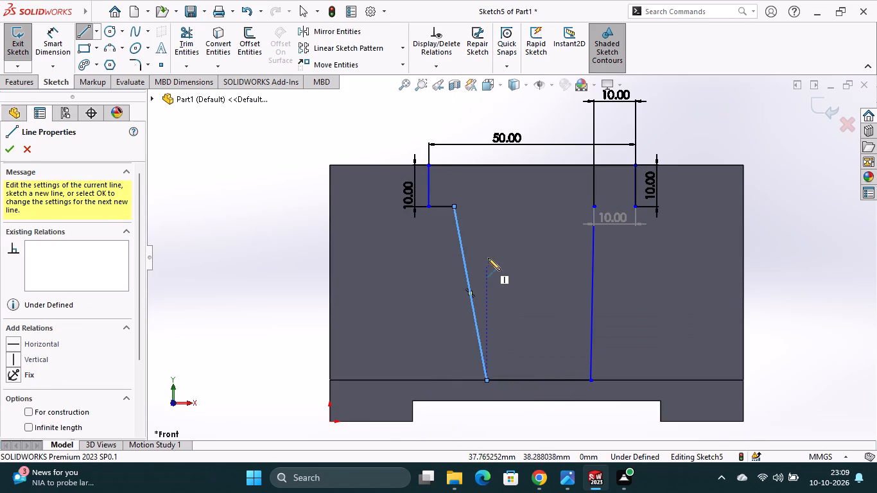
Dimension the new left shoulder line at 5 mm.
click(60, 42)
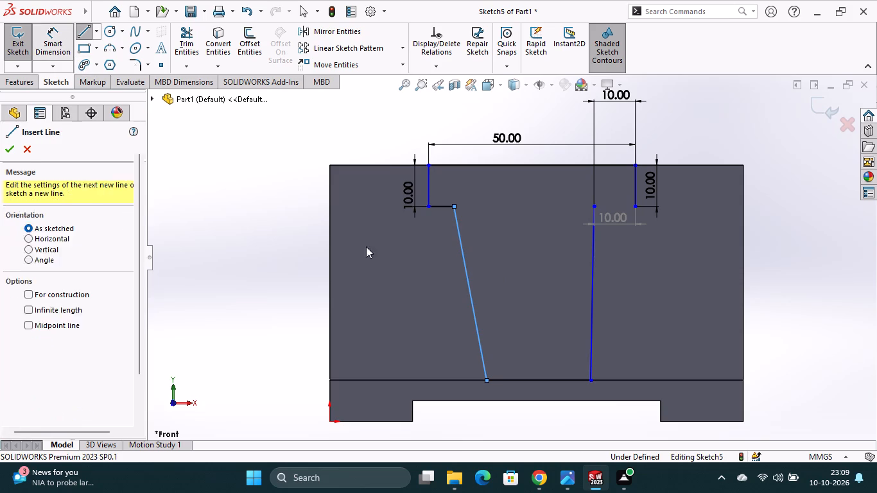
click(440, 207)
click(440, 236)
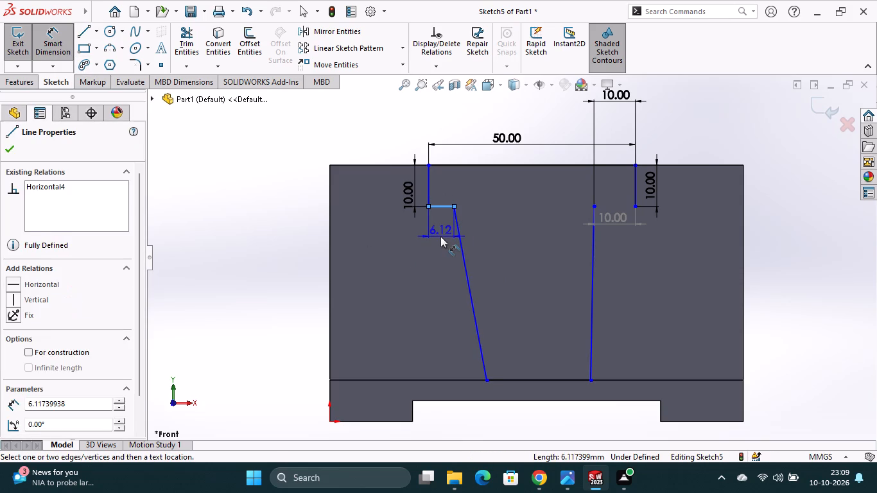
key(5)
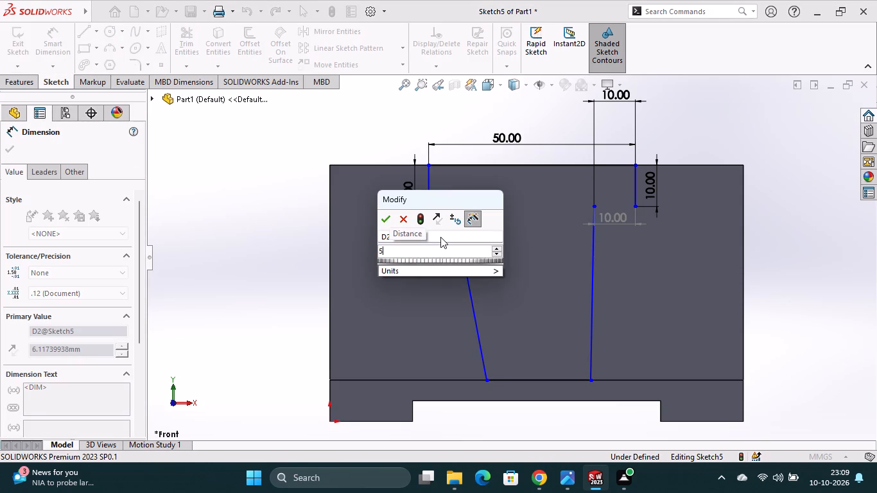
key(Return)
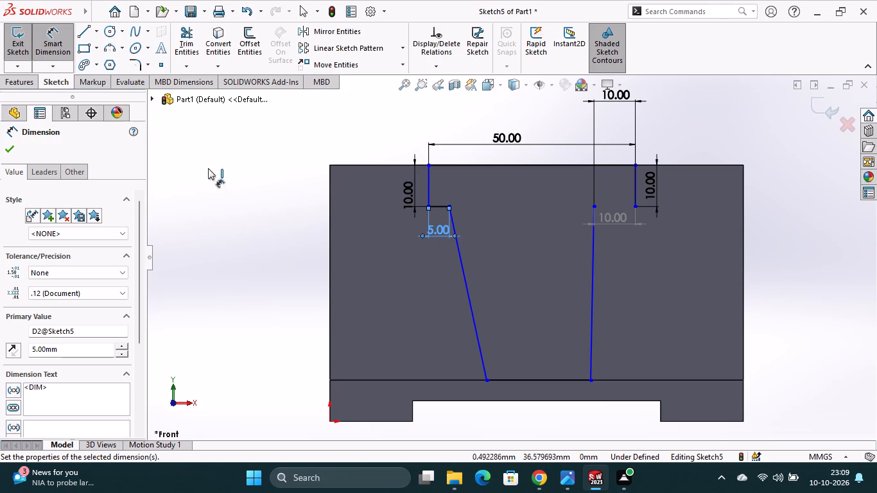
Draw a vertical centerline from the midpoint of the base recess's upper edge to a point above the upright's top edge.
click(100, 36)
click(125, 63)
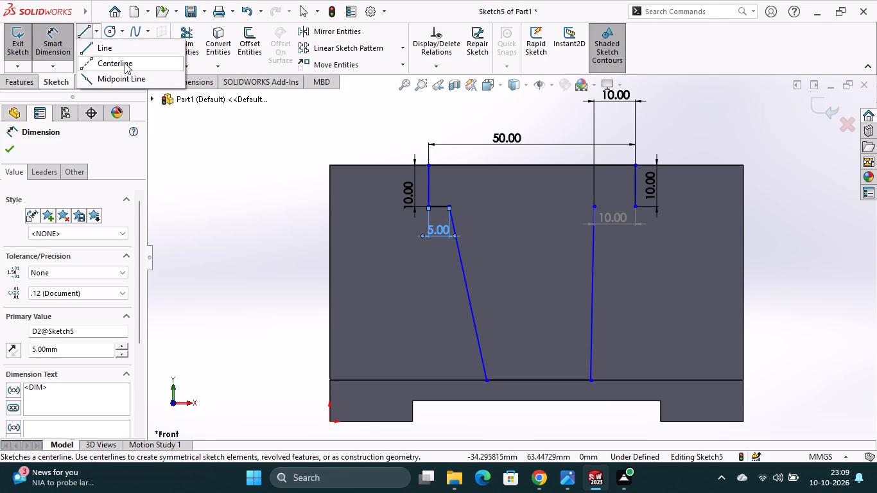
click(536, 400)
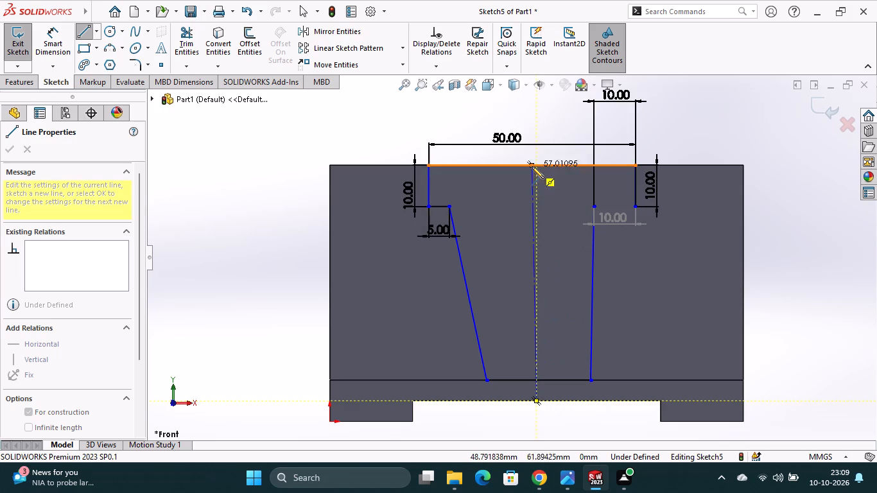
click(535, 110)
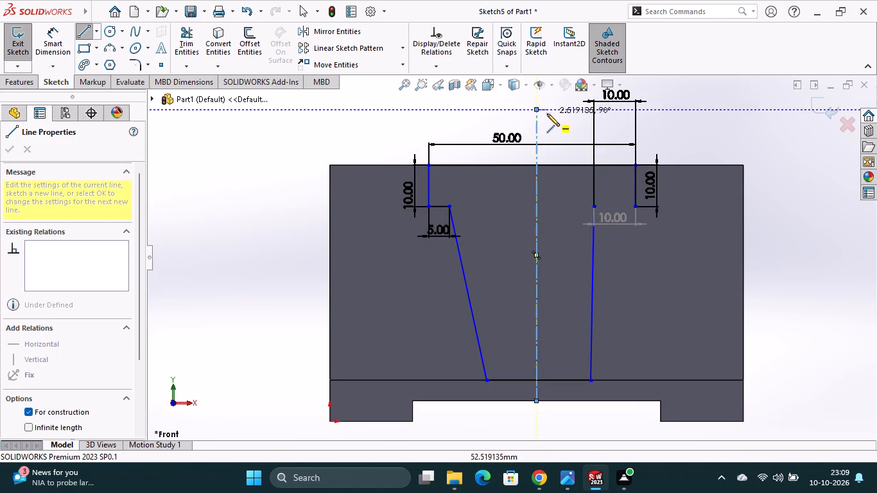
key(Escape)
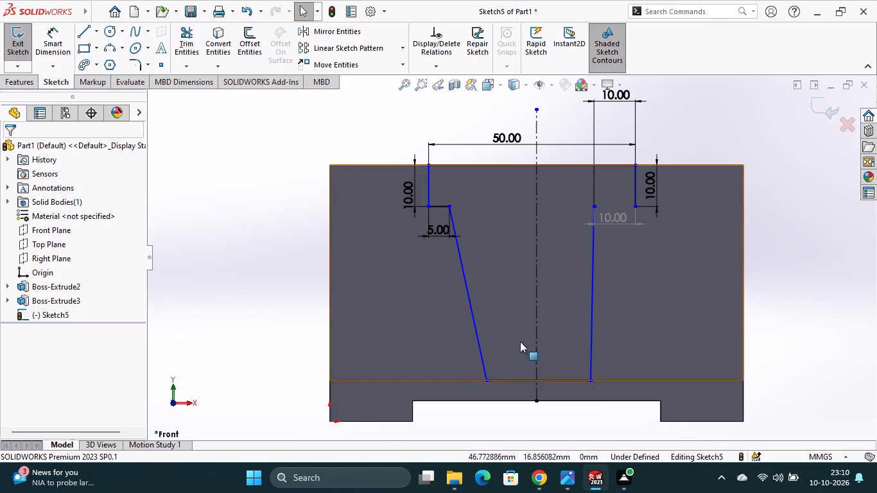
Dimension the distance from the profile's top-left corner to the vertical centerline at 25 mm.
click(67, 50)
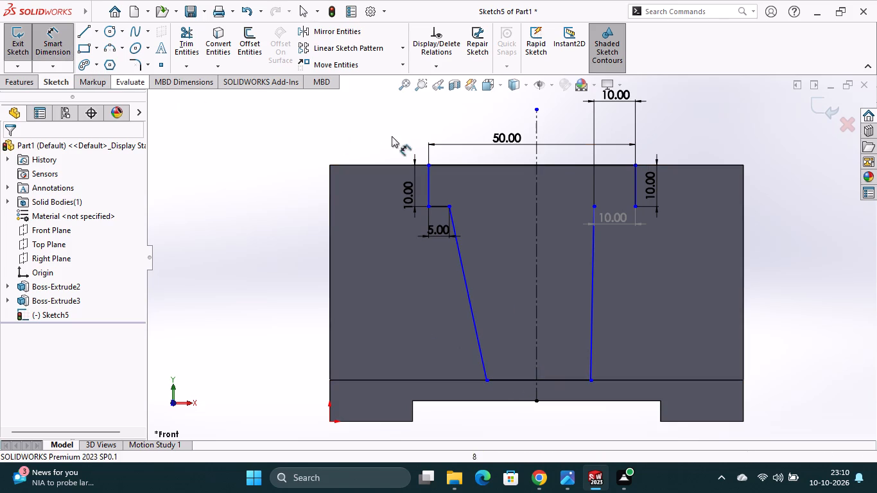
click(536, 154)
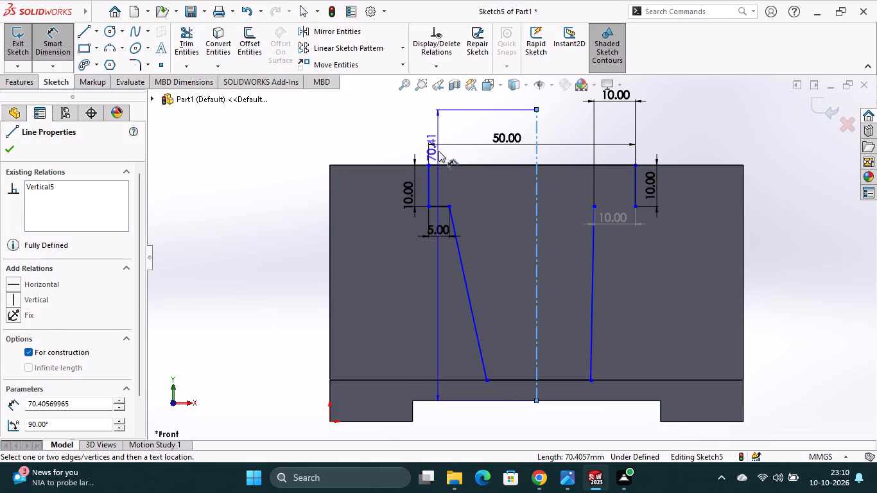
click(428, 164)
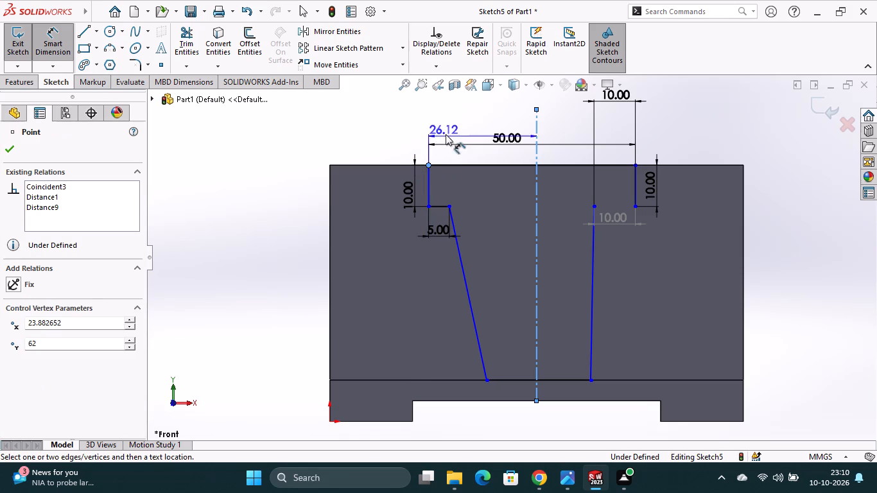
click(455, 128)
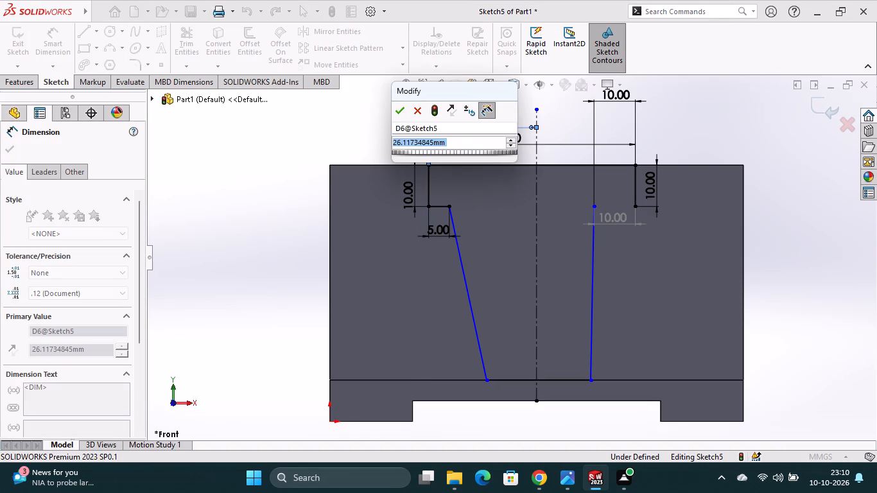
text(25)
key(Return)
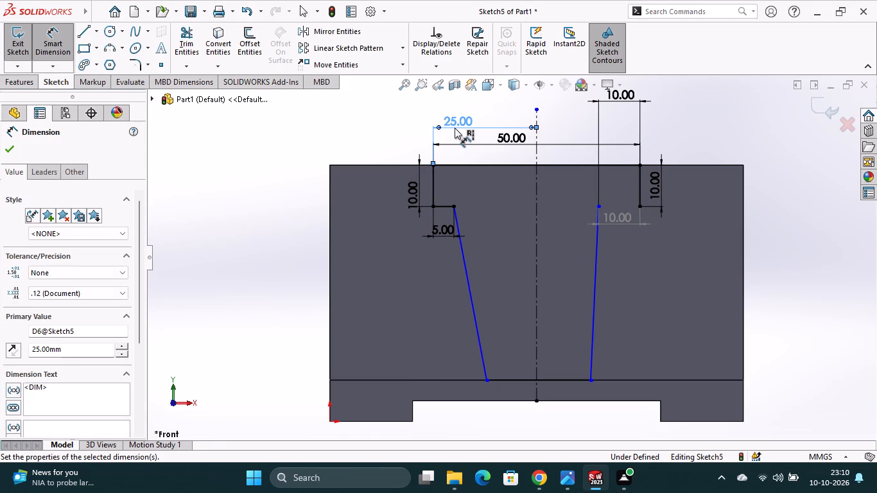
Delete the greyed-out driven 10 mm dimension below the profile's right shoulder.
right_click(623, 222)
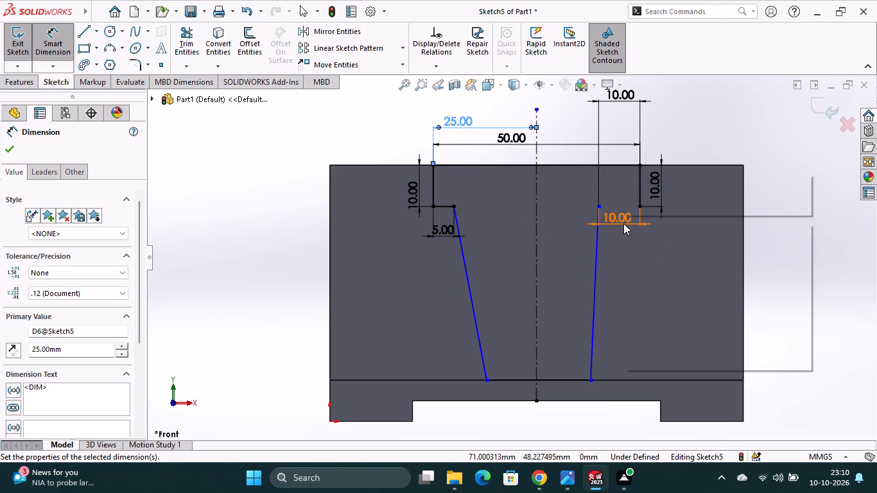
double_click(249, 148)
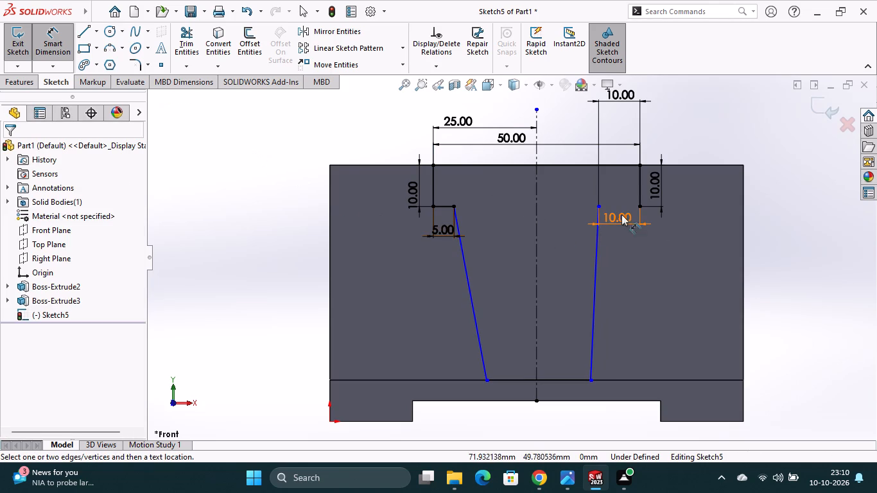
right_click(611, 214)
double_click(268, 139)
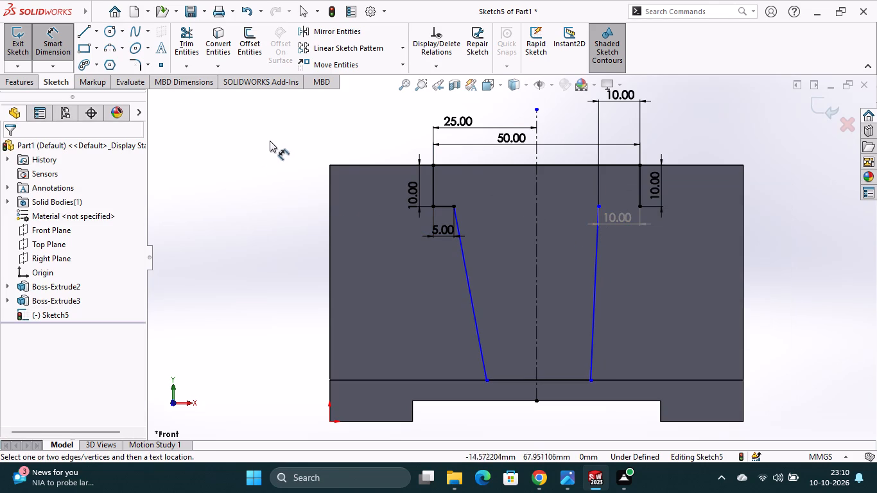
click(58, 55)
right_click(625, 222)
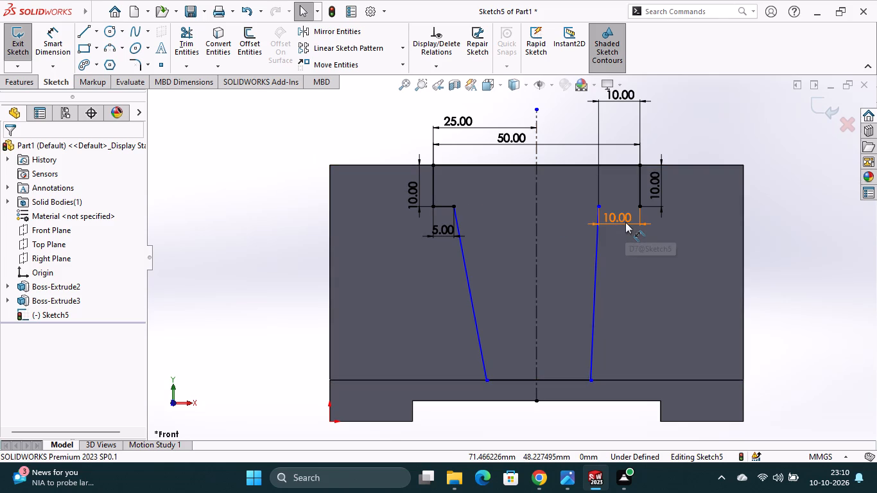
click(669, 343)
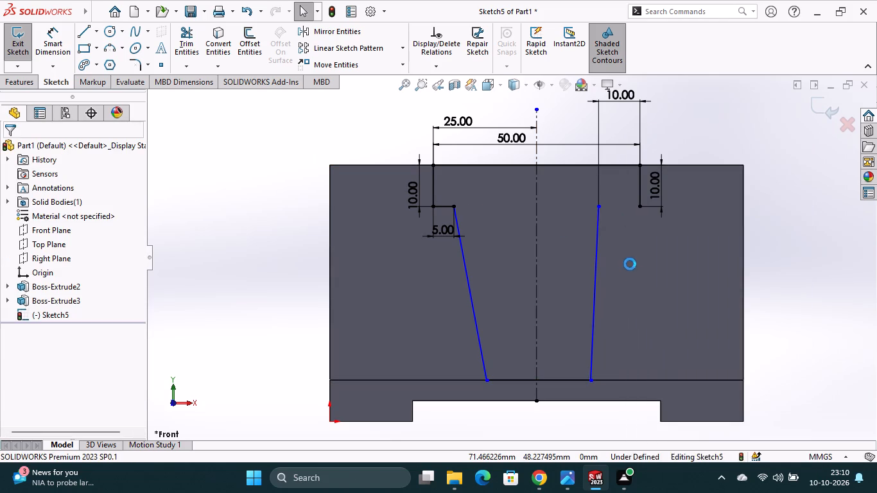
Delete the slanted right side of the stem, including its associated dimension.
right_click(596, 272)
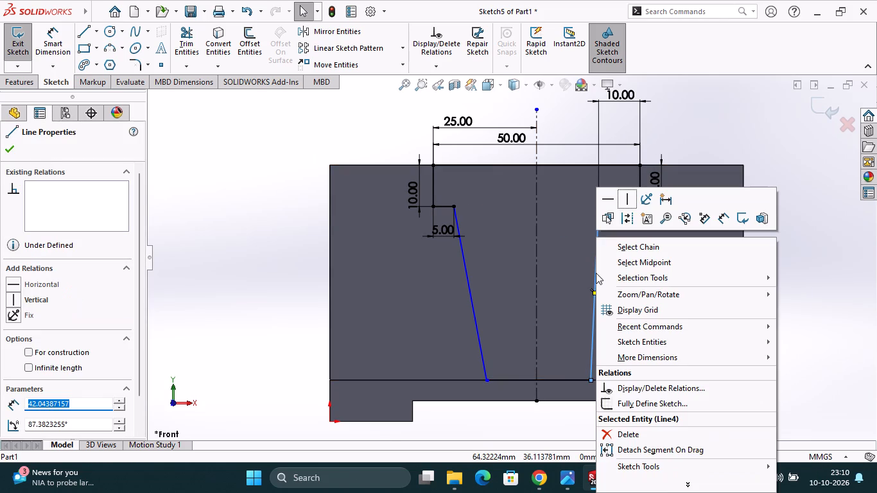
key(Delete)
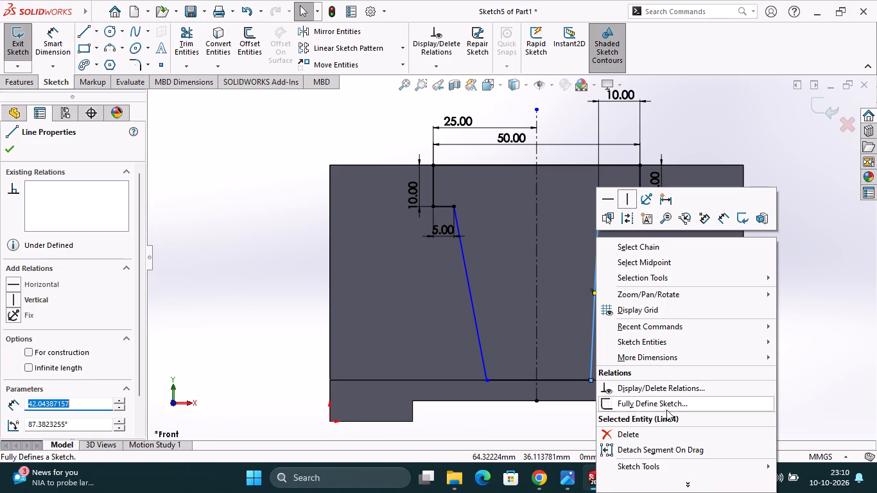
click(653, 433)
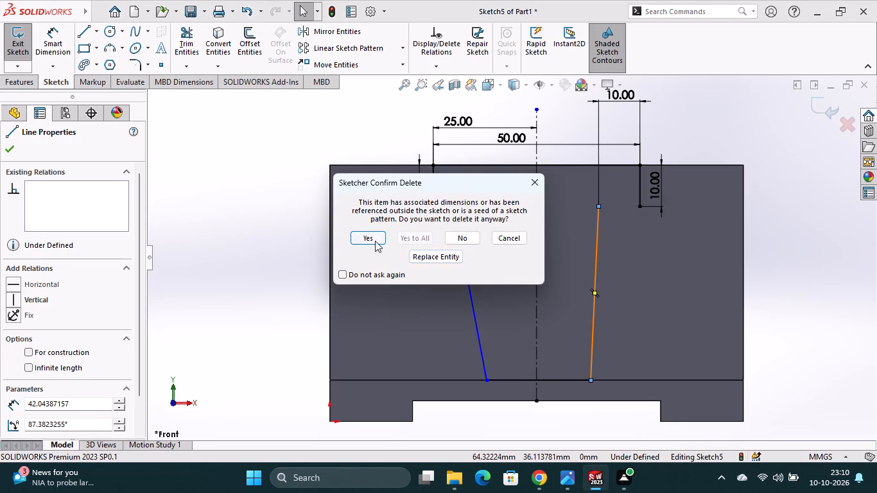
click(375, 241)
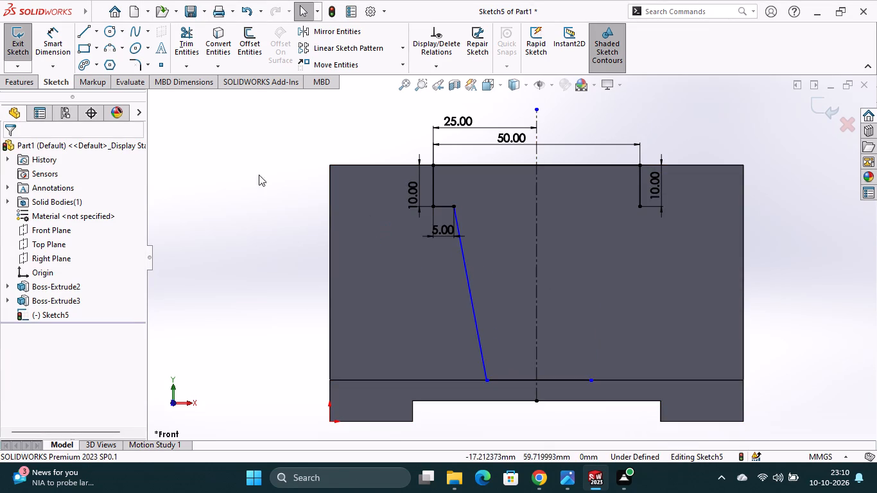
Dimension the distance from the left end of the stem's base to the centerline at 11 mm.
click(60, 33)
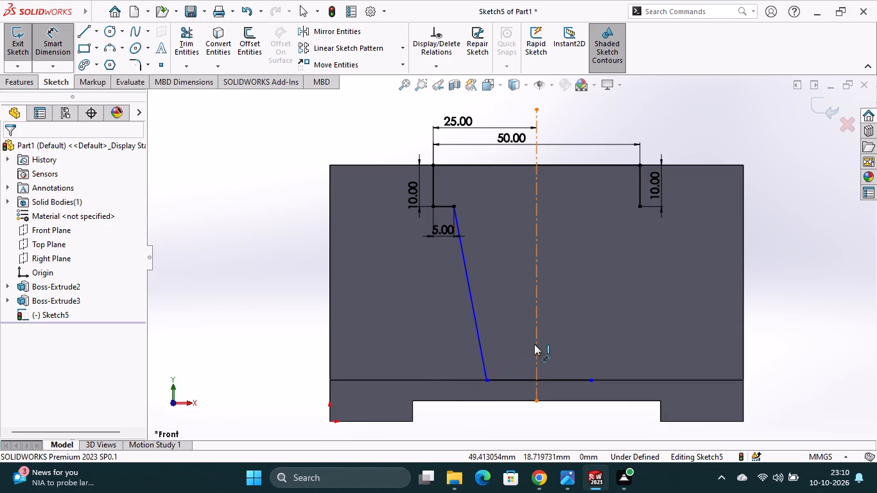
click(534, 344)
click(487, 381)
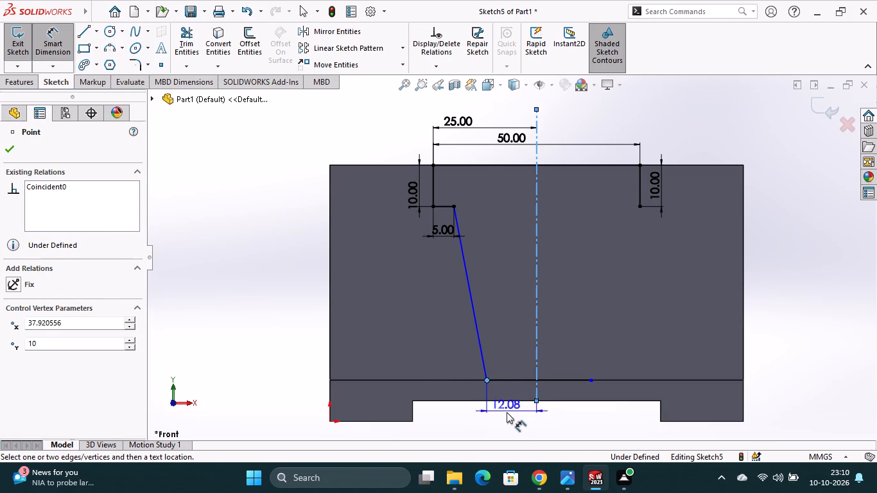
click(507, 415)
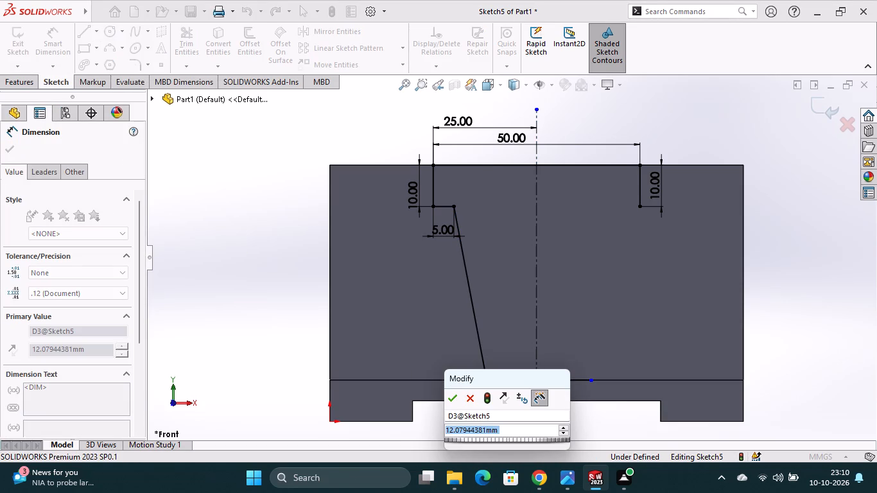
text(11)
key(Return)
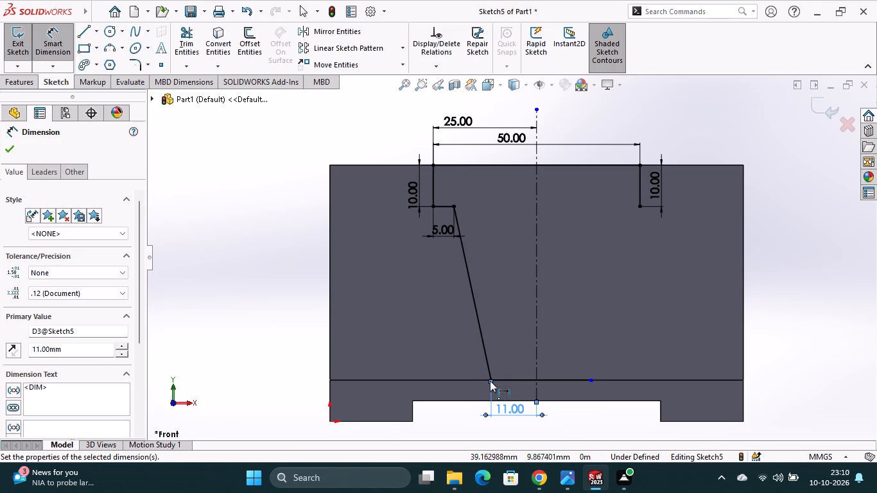
Dimension the stem's base line at 22 mm.
click(523, 380)
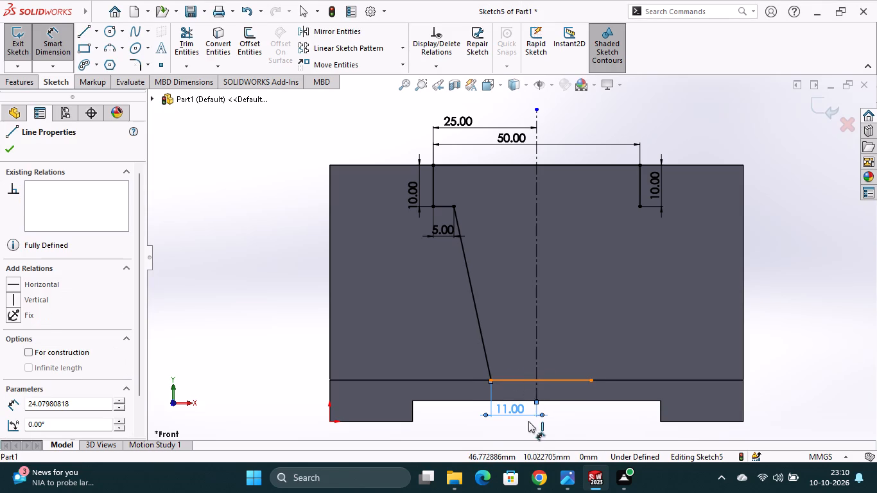
key(Escape)
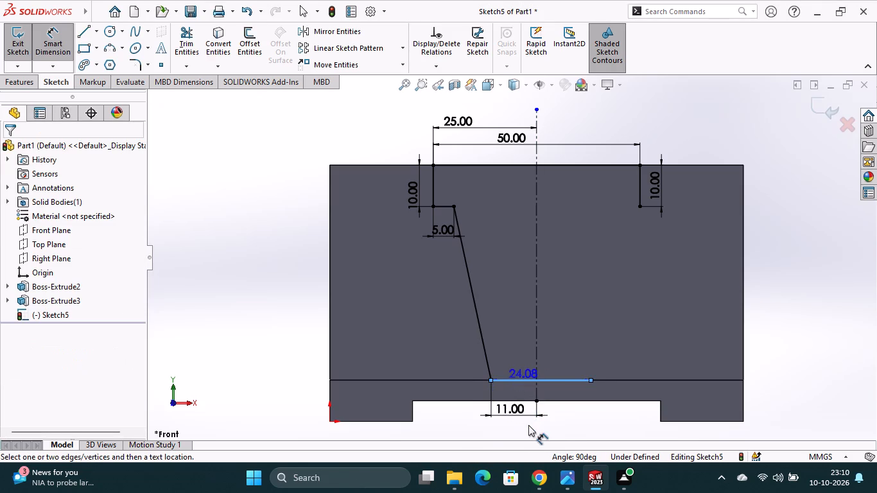
click(557, 424)
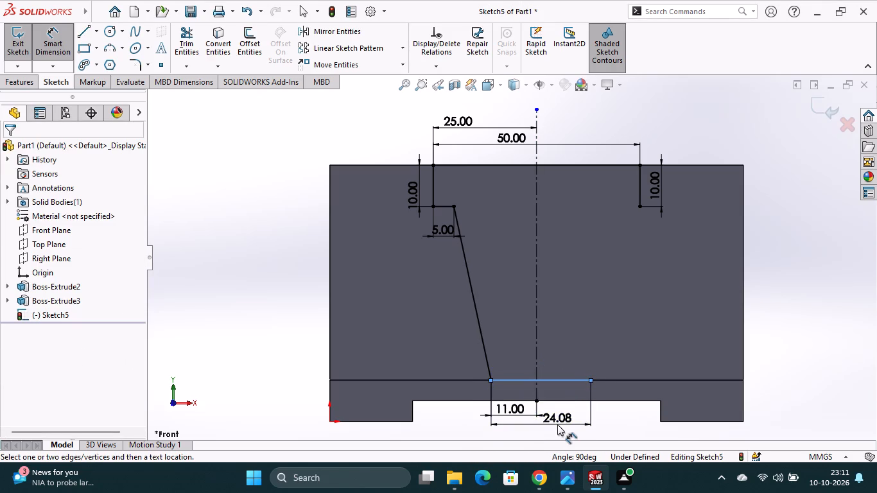
text(22)
key(Return)
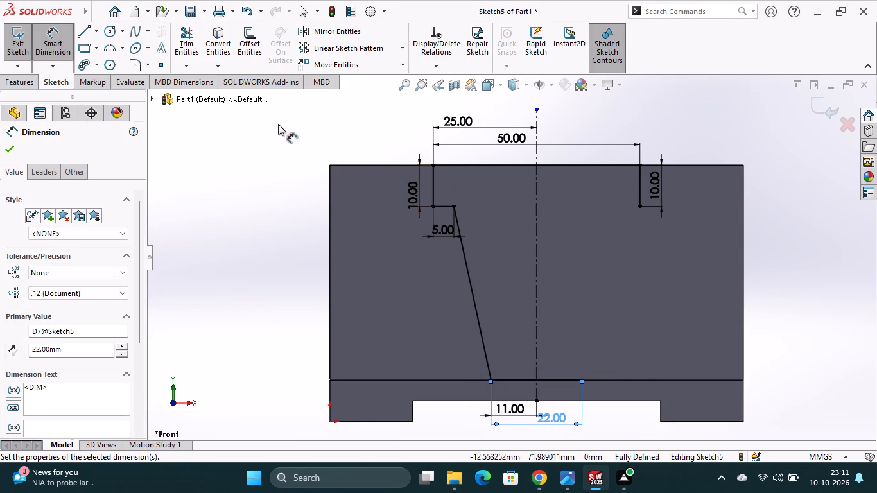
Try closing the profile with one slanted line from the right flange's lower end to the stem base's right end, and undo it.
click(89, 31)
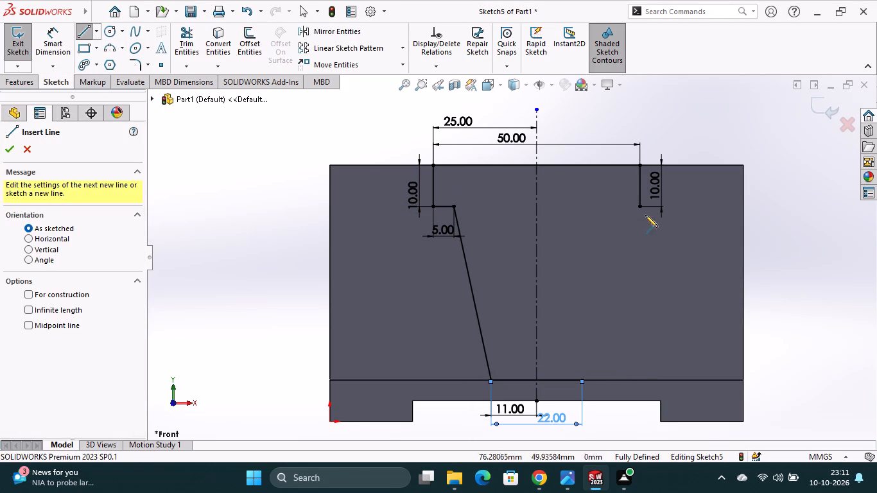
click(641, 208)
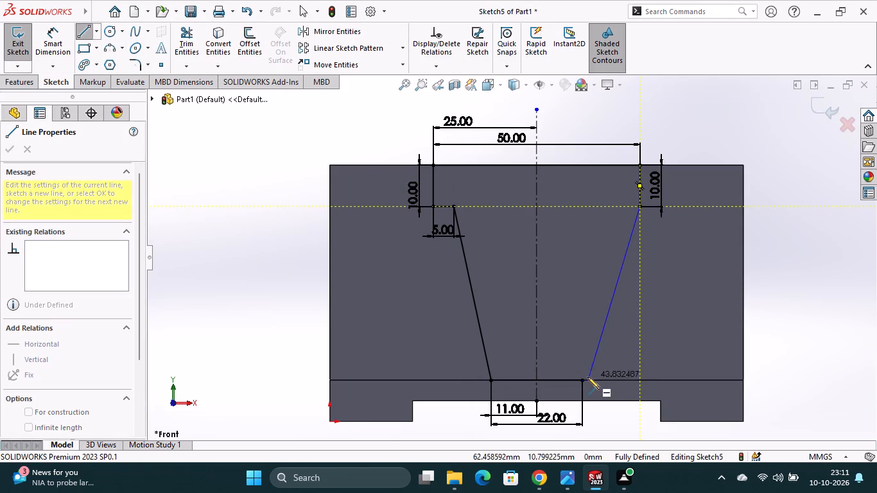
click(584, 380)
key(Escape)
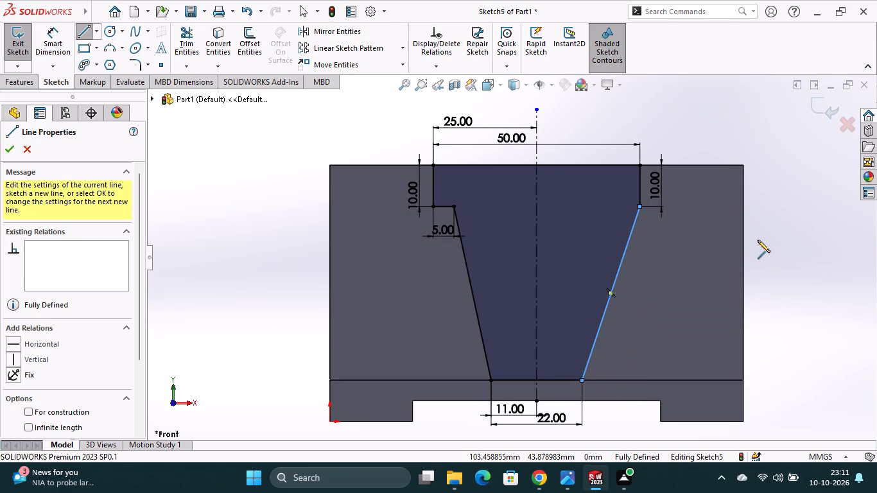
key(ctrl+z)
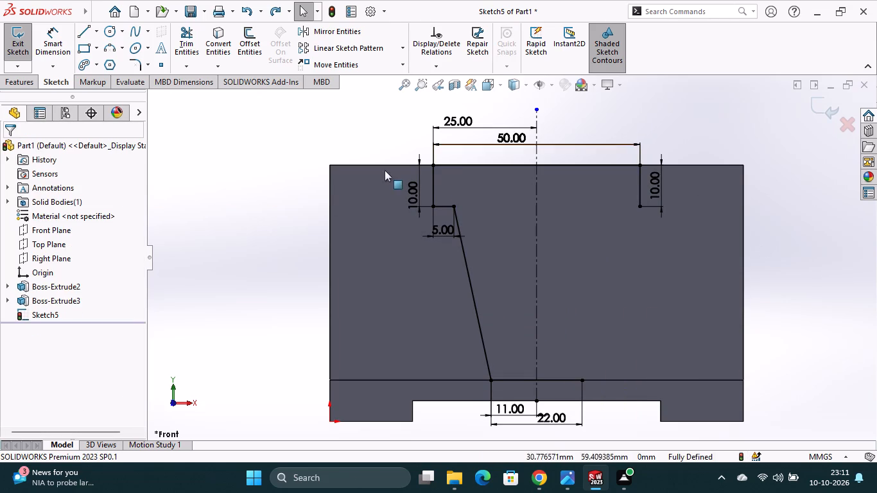
Draw the right shoulder as a horizontal line about 6 mm long, followed by a slanted line to the right end of the stem's base.
click(87, 30)
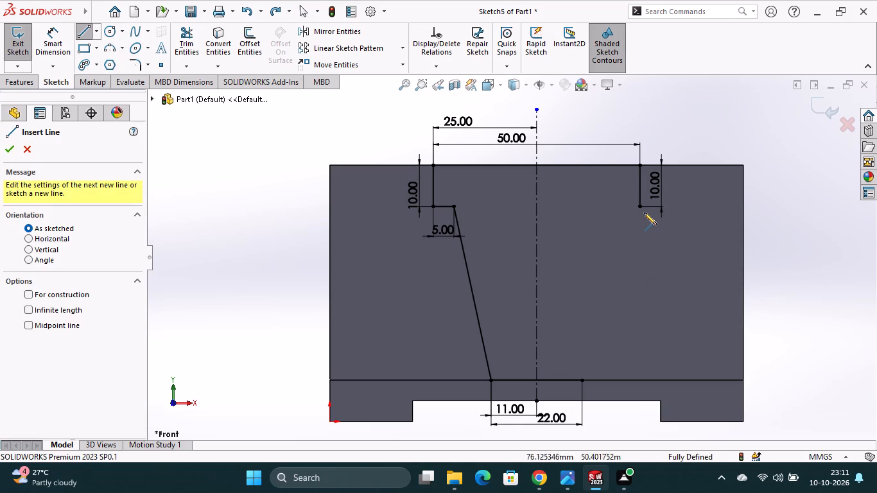
click(639, 207)
click(616, 207)
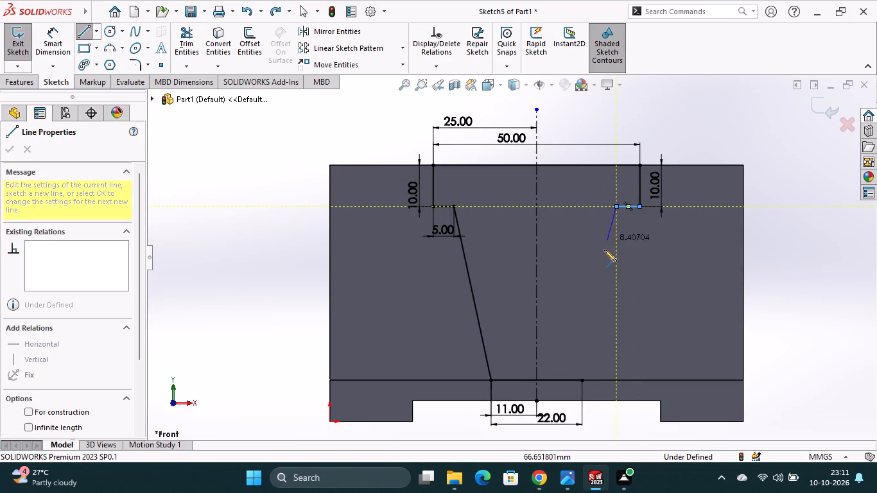
click(580, 382)
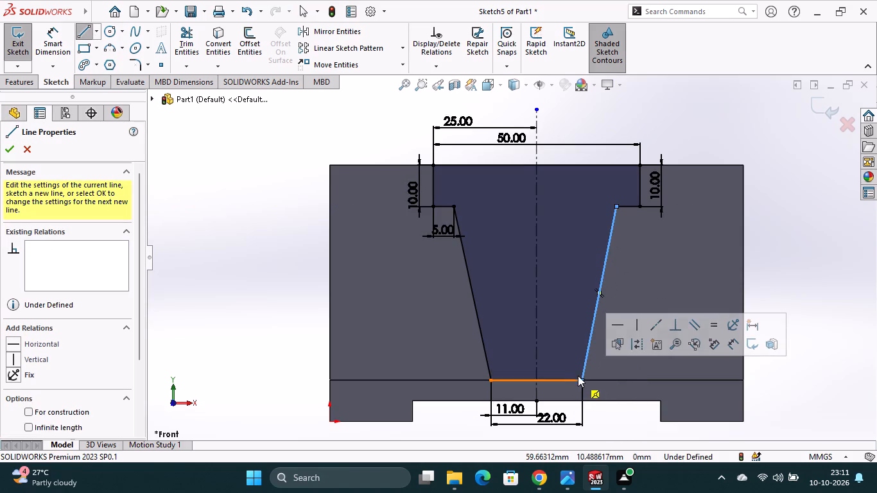
key(Escape)
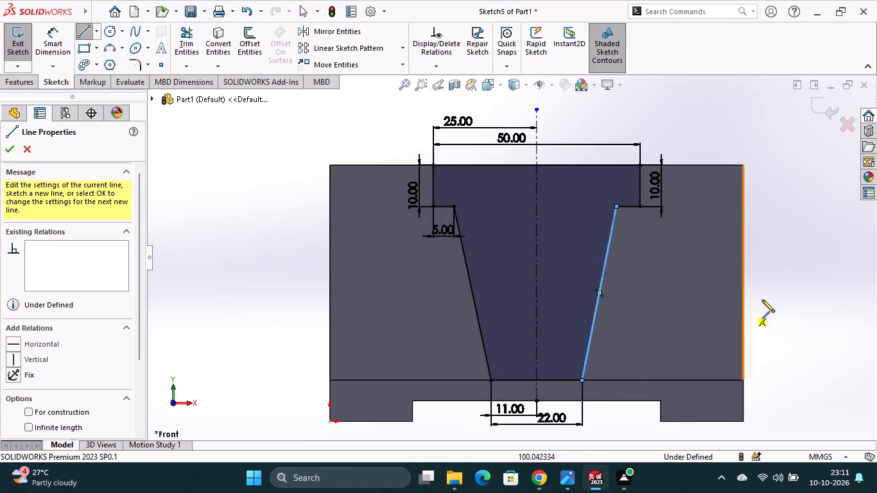
Dimension the new right shoulder line at 5 mm.
click(62, 33)
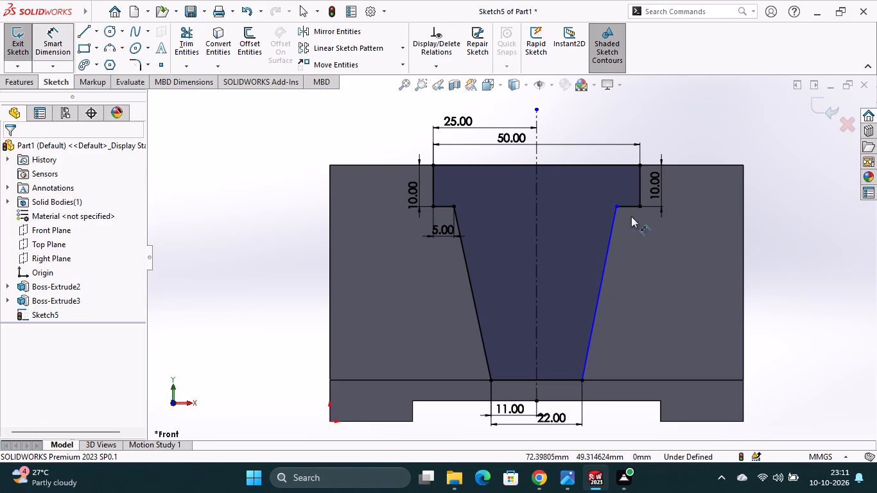
click(630, 206)
click(630, 230)
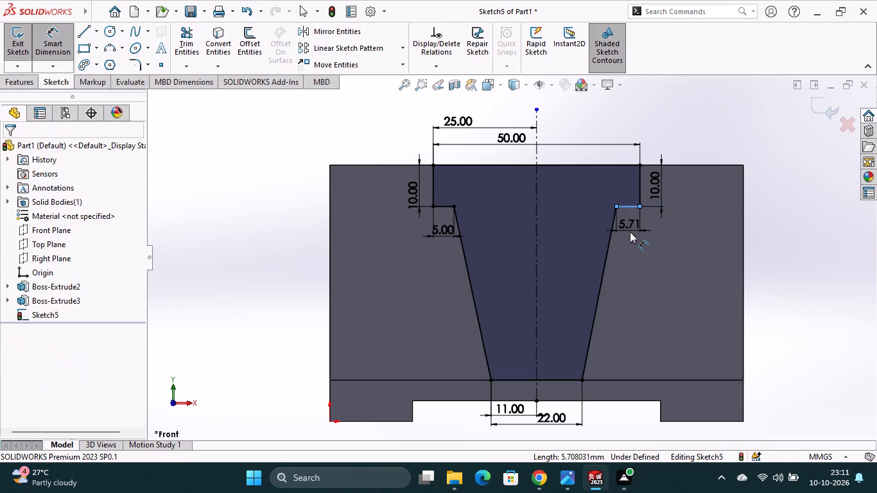
key(5)
key(Return)
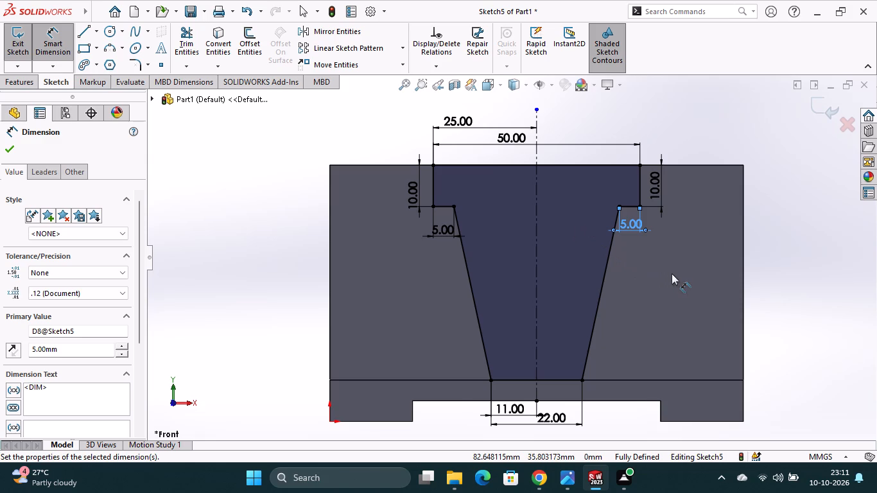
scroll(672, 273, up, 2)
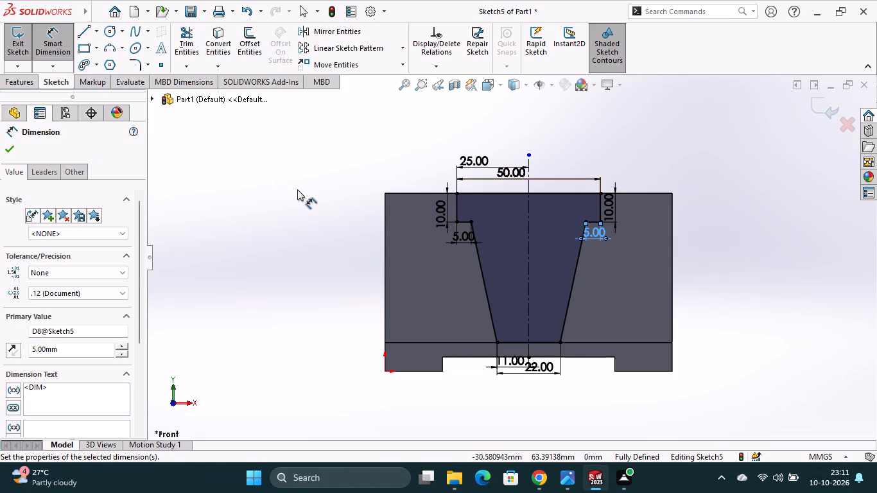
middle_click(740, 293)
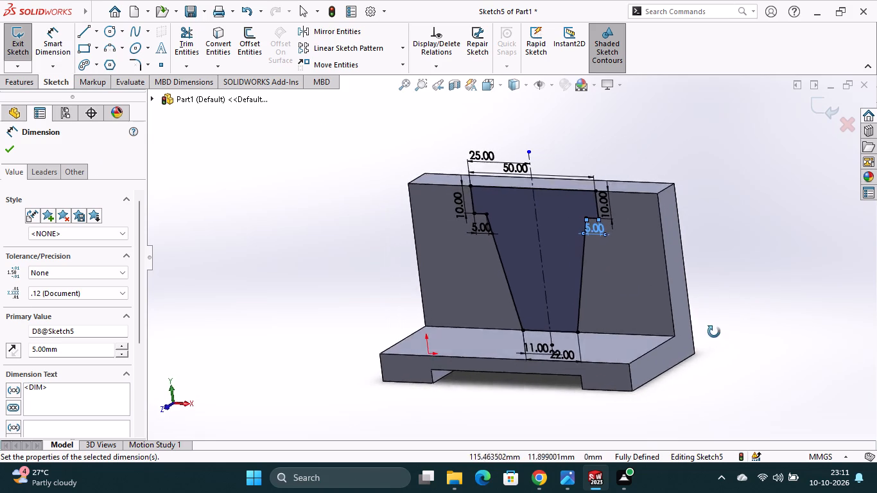
Draw a downward-bulging three-point arc about 31 mm wide, with about 17 mm radius, on the profile's top edge around the centerline.
scroll(740, 296, up, 1)
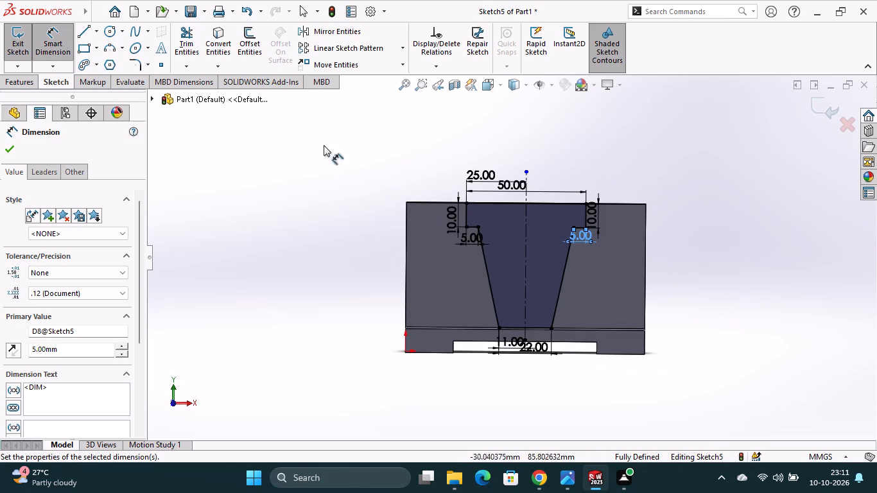
click(109, 49)
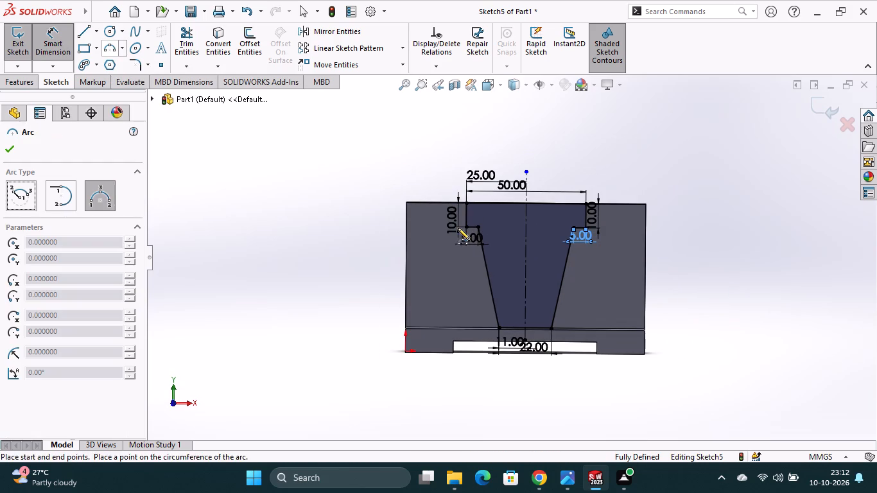
click(492, 204)
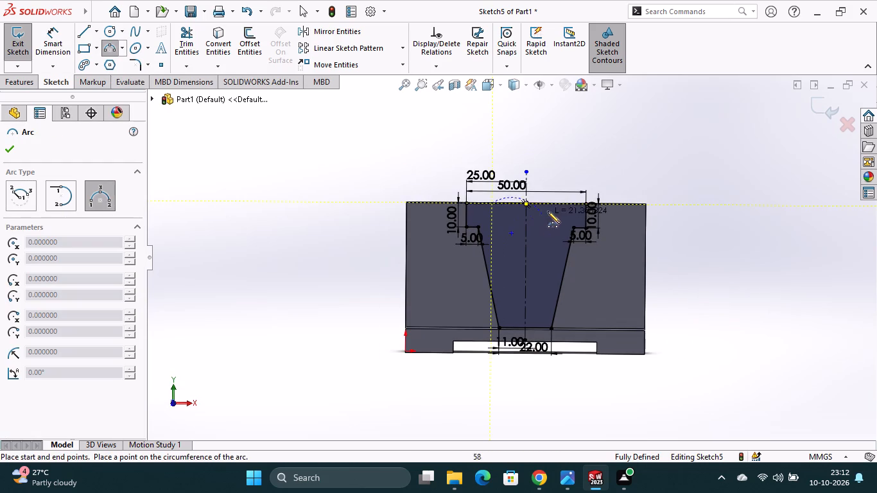
click(567, 205)
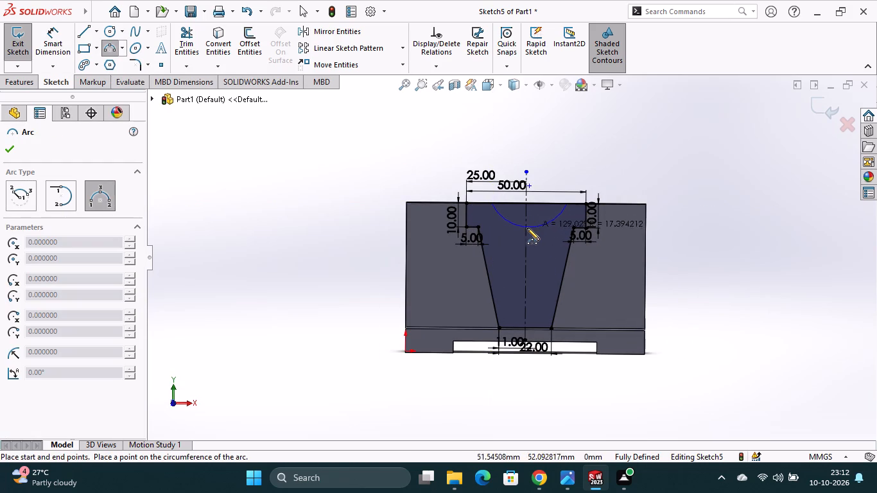
click(525, 228)
scroll(562, 160, up, 2)
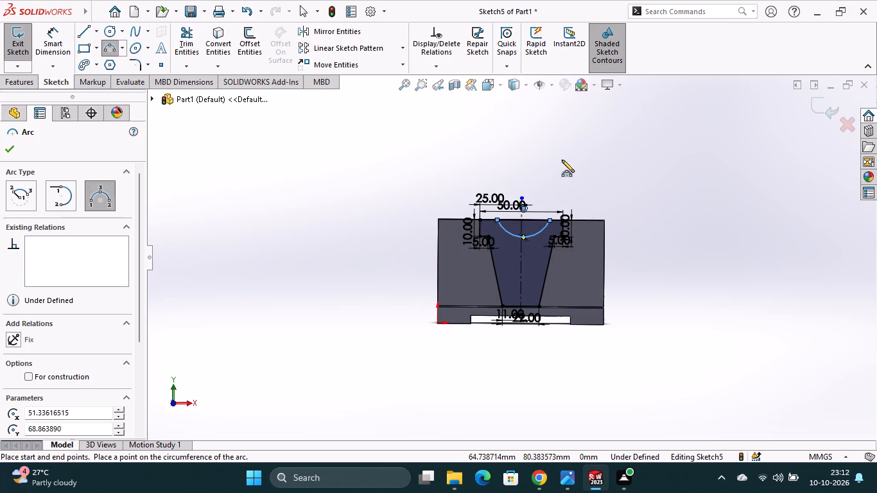
scroll(561, 161, down, 5)
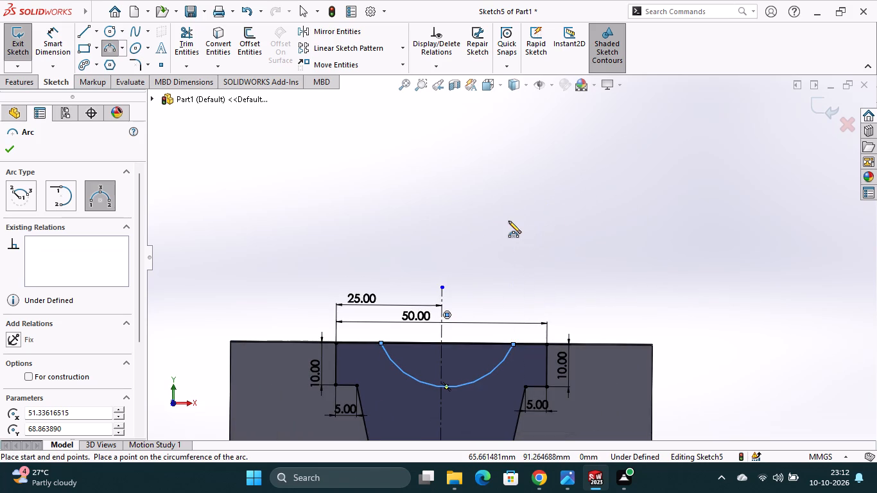
key(Escape)
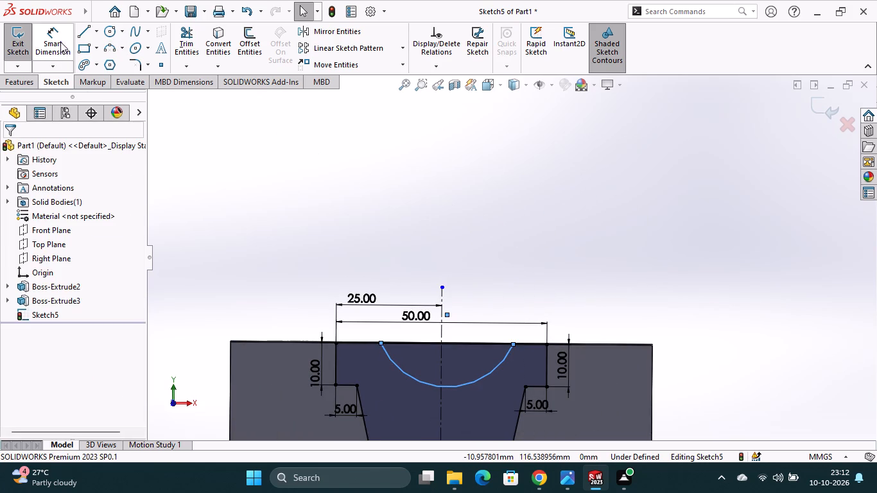
Dimension the distance between the arc's two endpoints at 30 mm.
click(60, 42)
click(382, 342)
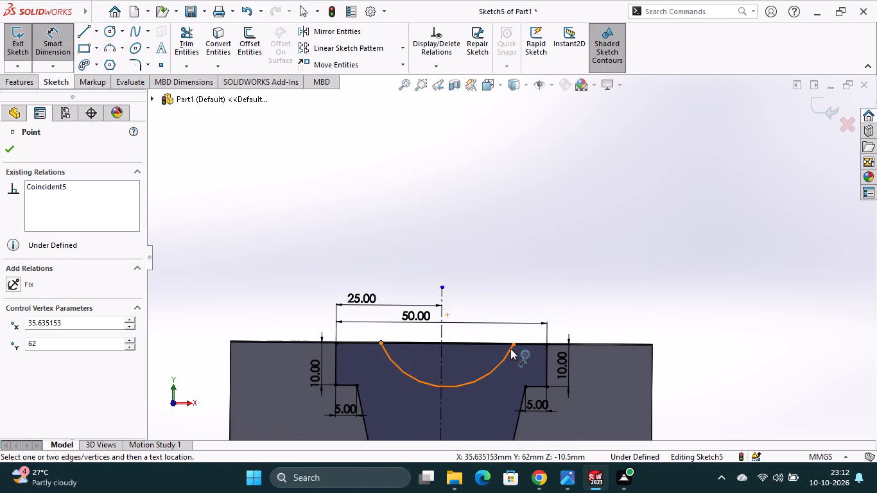
click(512, 344)
click(474, 297)
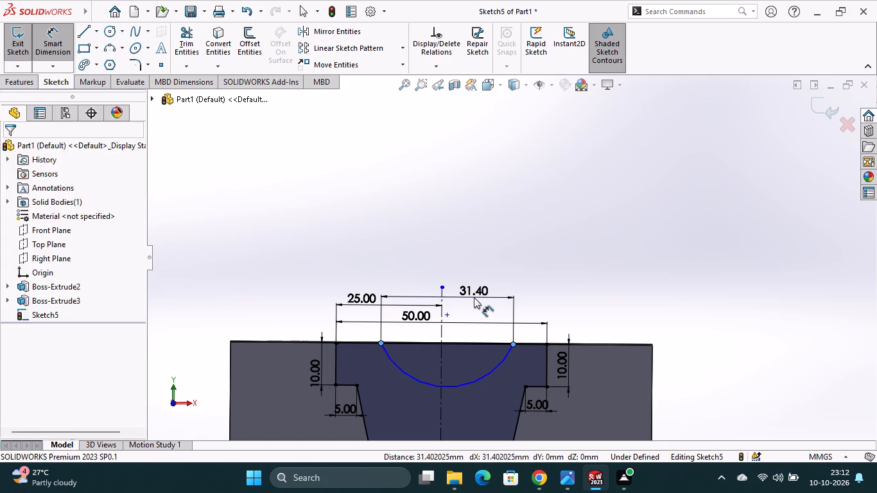
text(30)
key(Return)
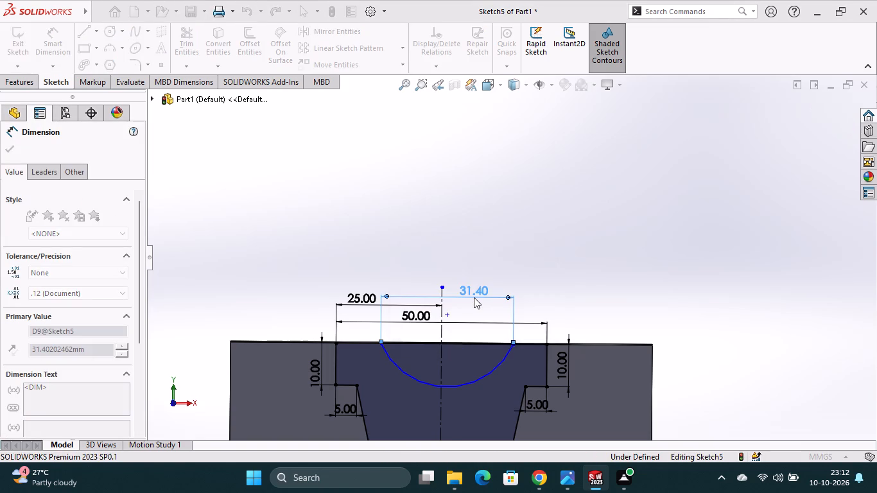
Dimension the arc's right endpoint at 15 mm from the vertical centerline.
click(442, 362)
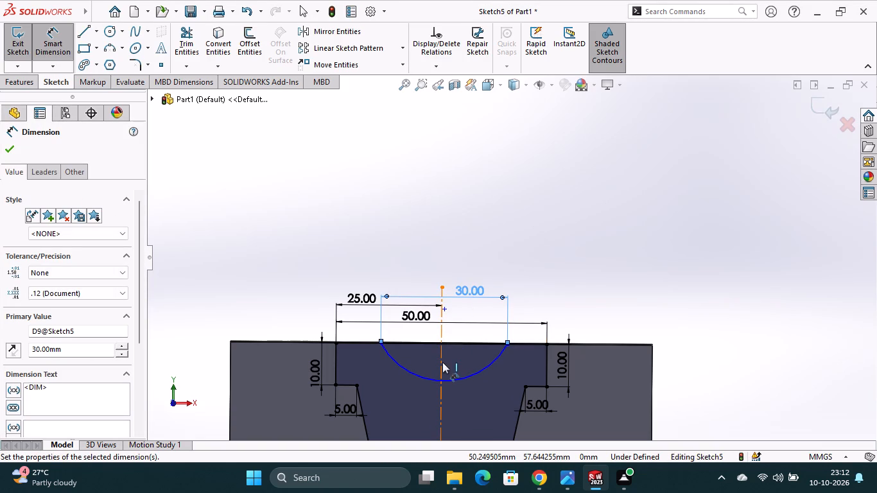
click(508, 342)
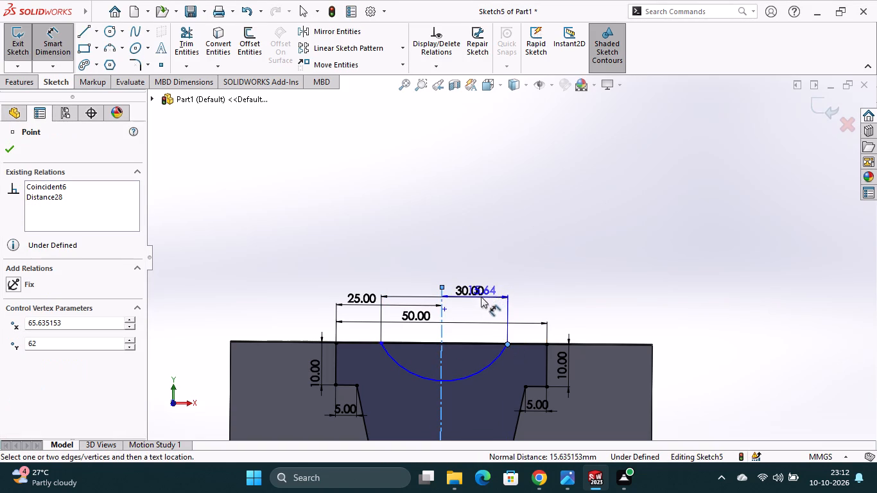
click(478, 311)
text(15)
key(Return)
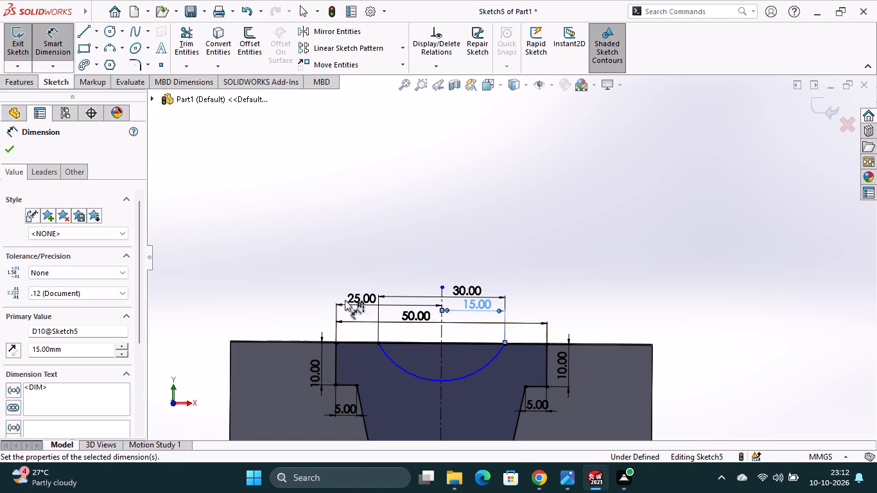
Dimension the arc's radius at 15 mm.
click(423, 379)
click(425, 397)
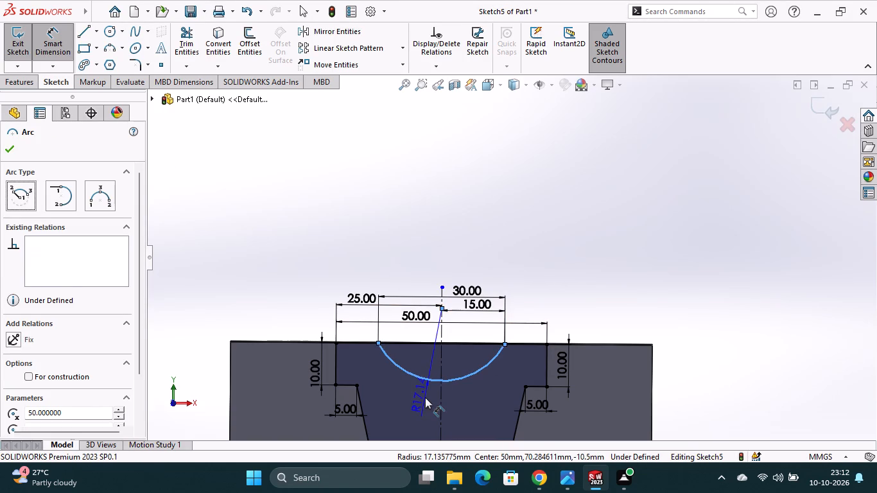
text(15)
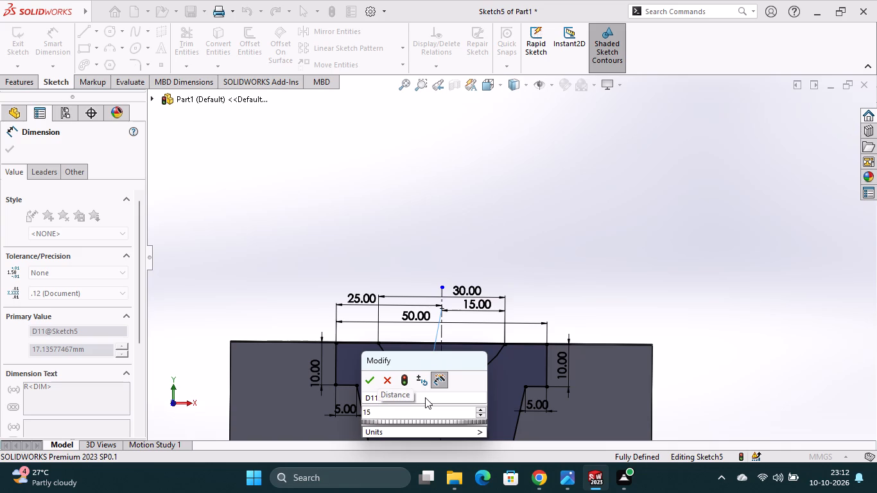
key(Return)
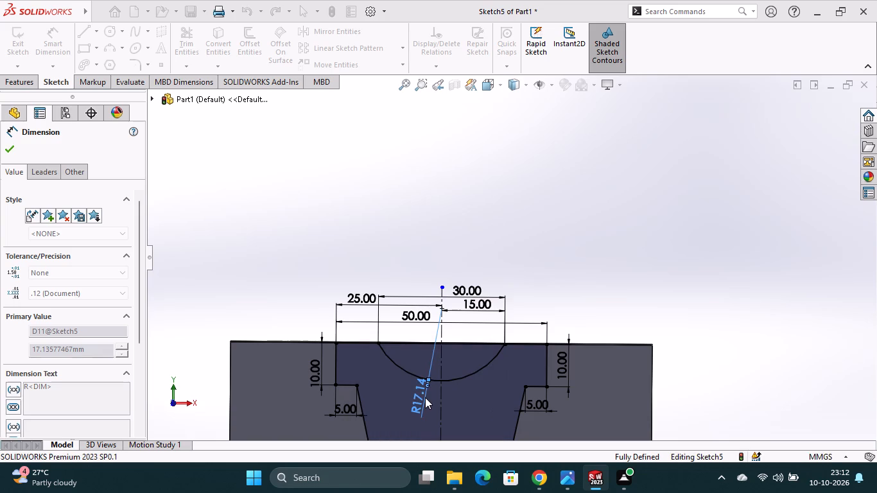
click(600, 273)
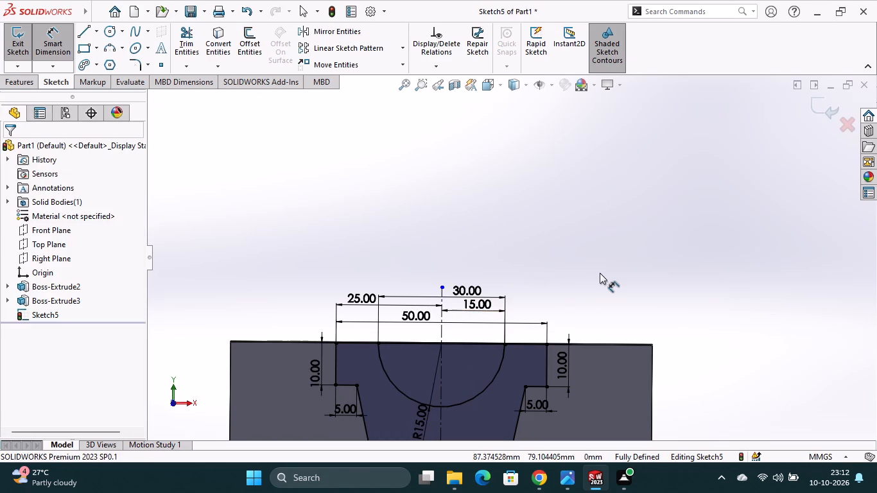
Trim away both halves of the profile's top line between the arc's endpoints, using Trim to closest.
scroll(568, 307, up, 2)
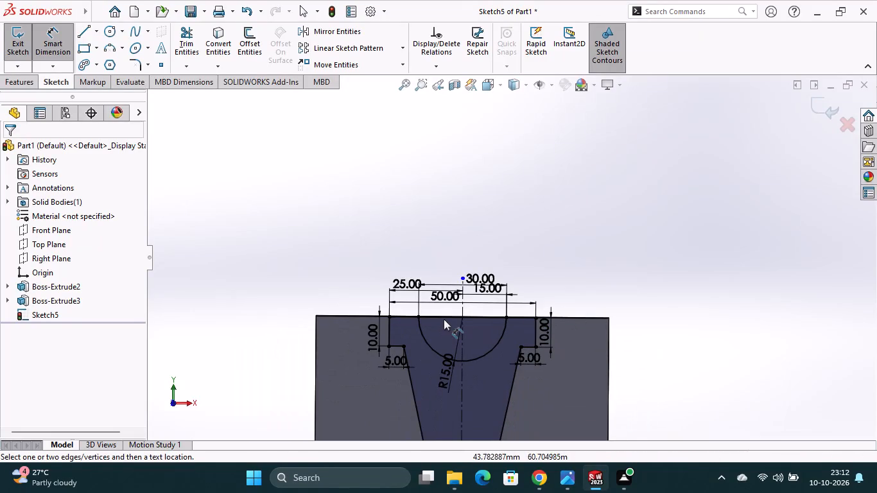
click(192, 48)
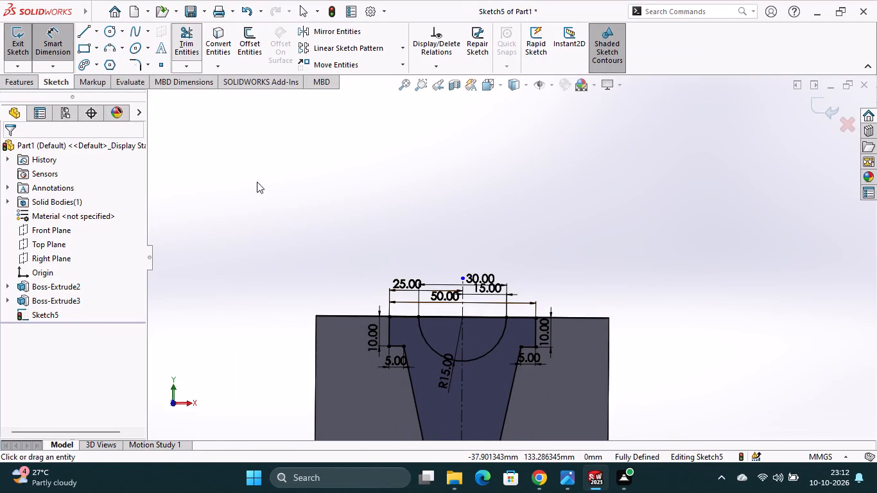
click(446, 316)
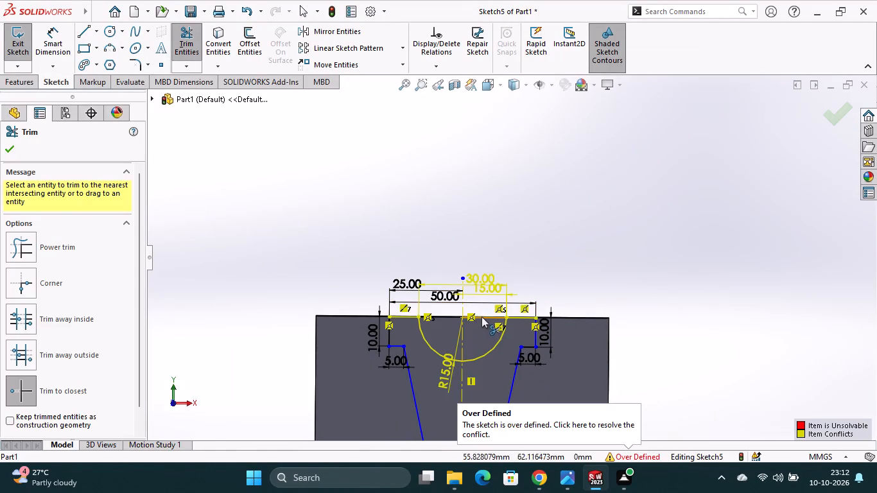
click(489, 318)
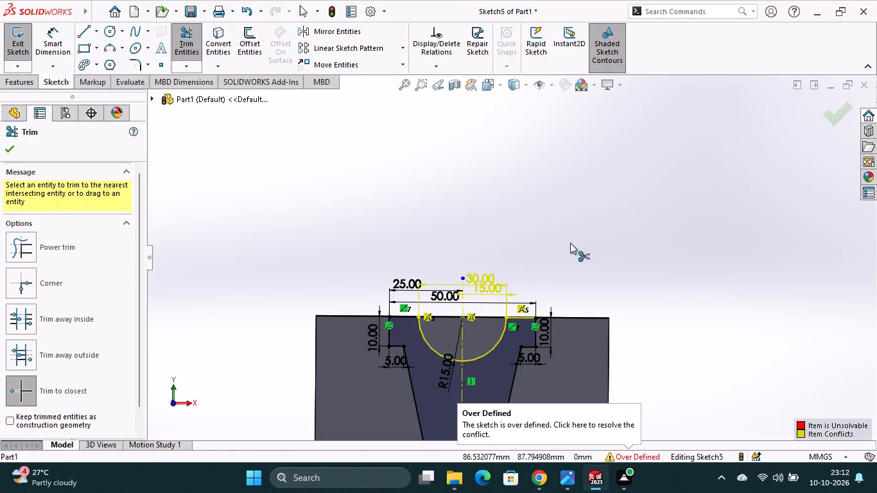
key(Escape)
scroll(518, 287, up, 2)
right_click(492, 270)
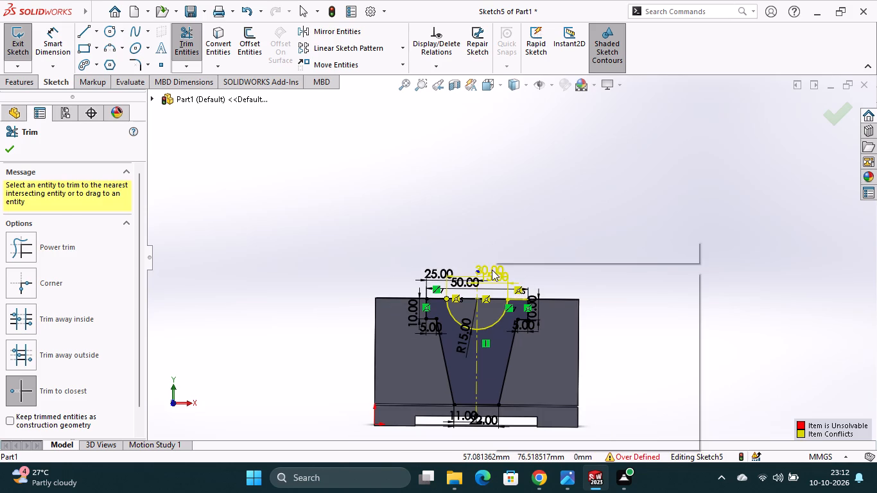
click(471, 203)
double_click(471, 203)
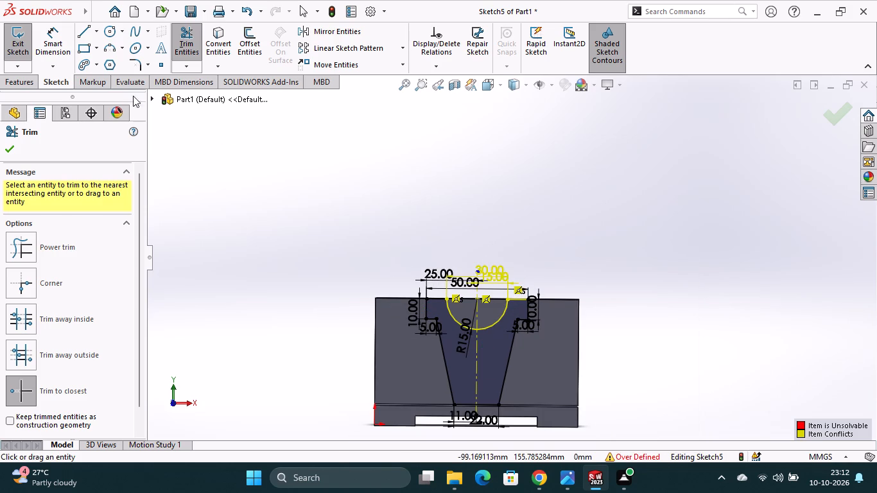
click(10, 149)
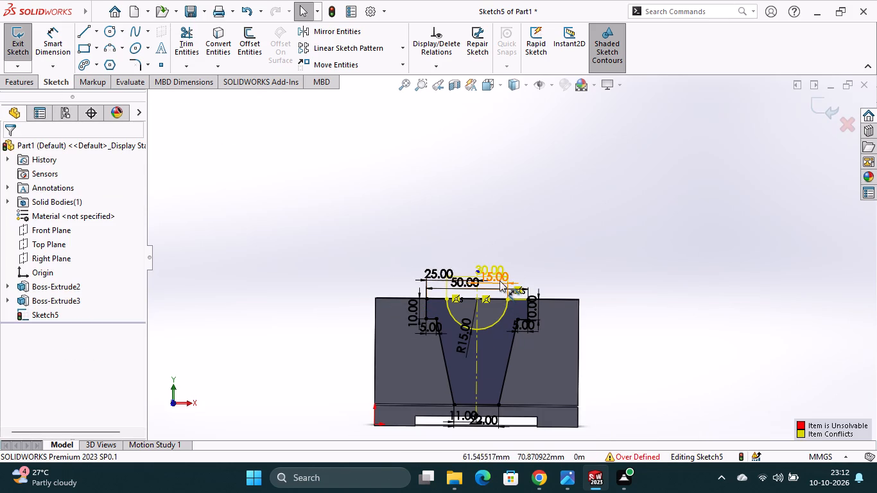
Delete the 15 mm dimension between the centerline and the arc's right endpoint, and exit the sketch.
click(499, 280)
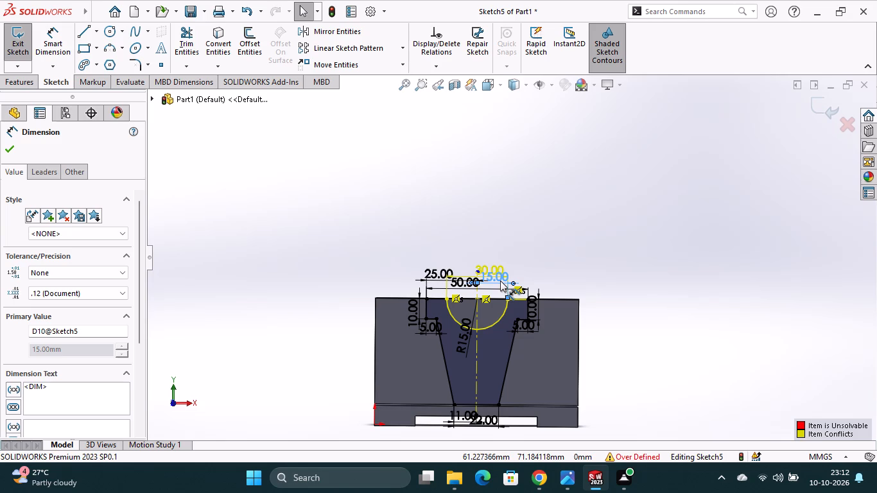
key(Delete)
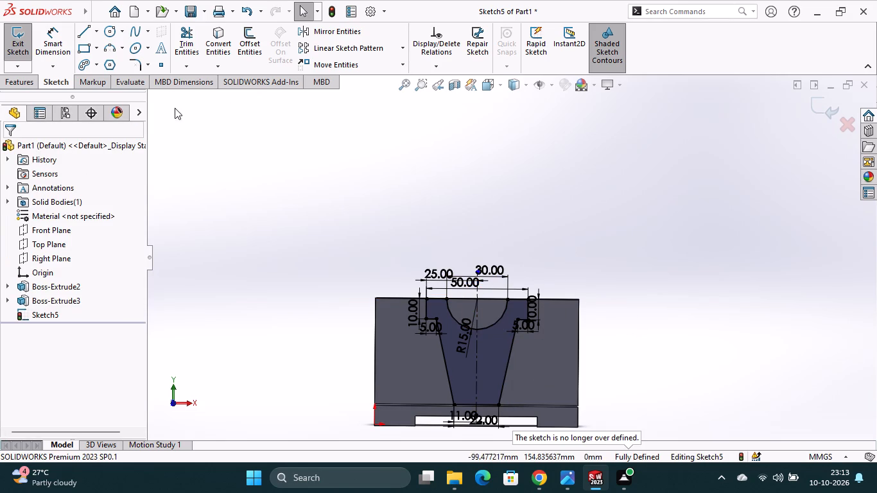
click(12, 42)
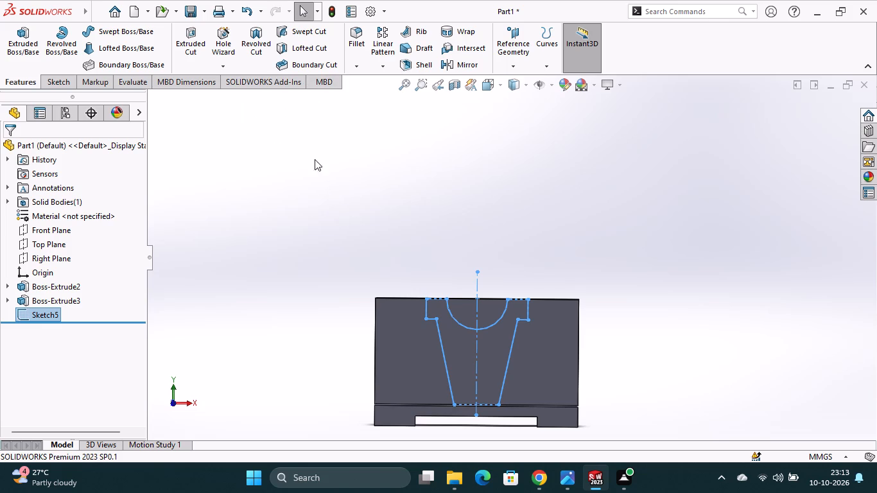
Extrude the T-shaped cradle profile as a blind boss 23 mm deep from the upright's front face, merged with the body.
click(37, 56)
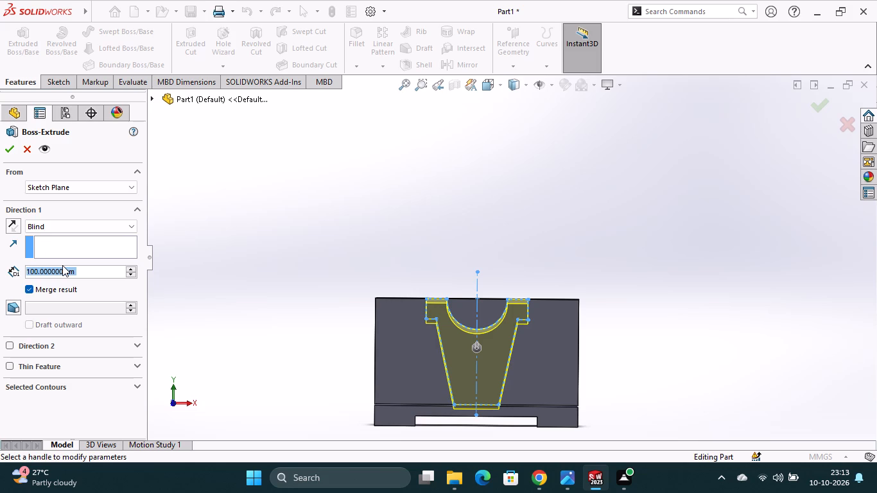
text(23)
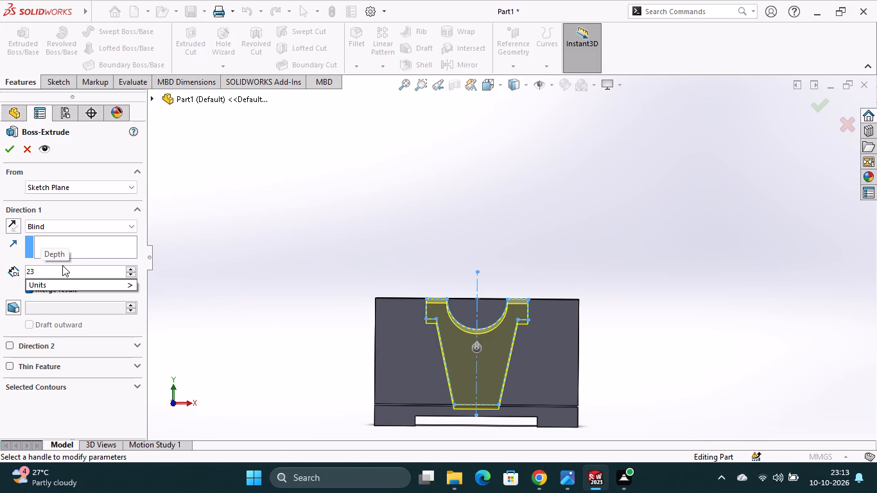
middle_drag(650, 374, 615, 386)
scroll(648, 376, down, 1)
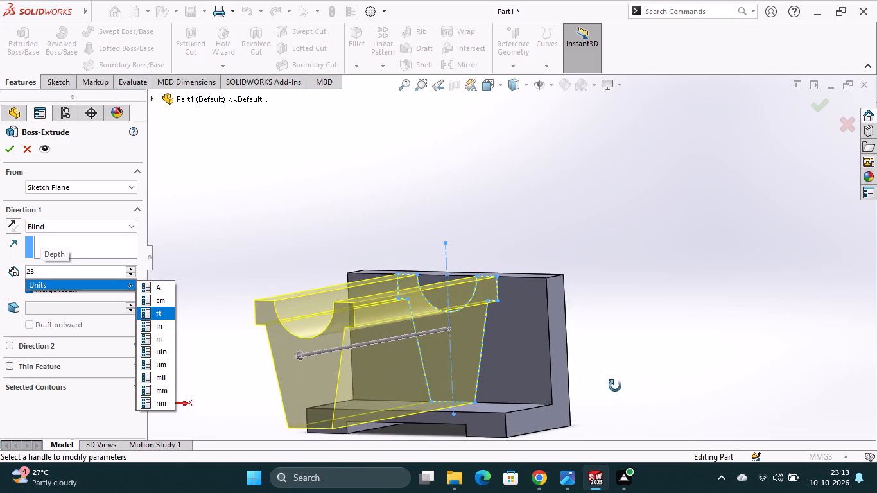
middle_drag(615, 386, 611, 386)
scroll(611, 386, up, 1)
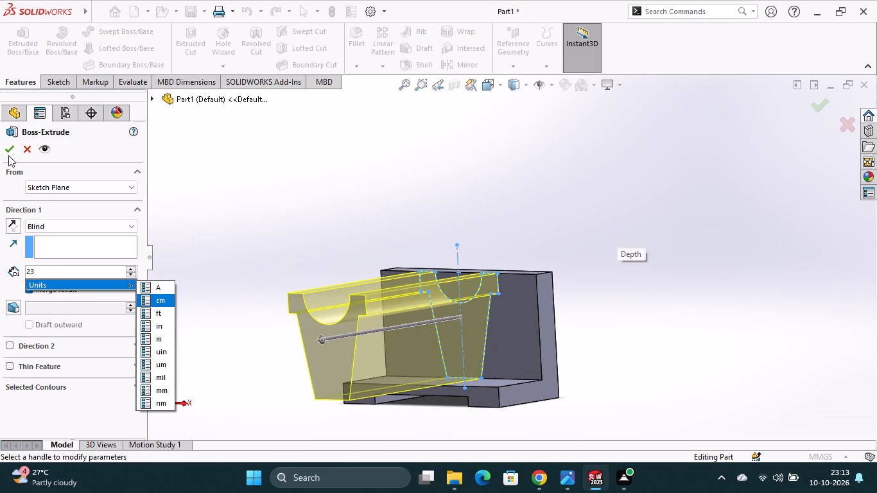
click(7, 150)
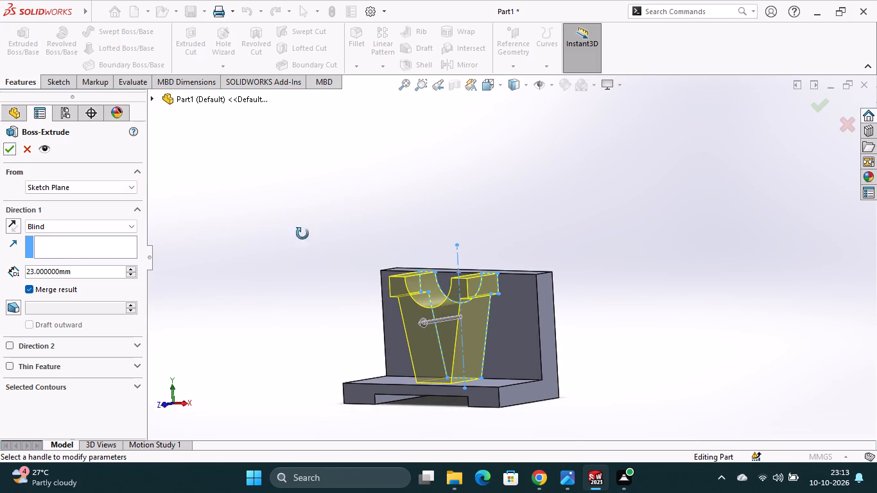
click(8, 150)
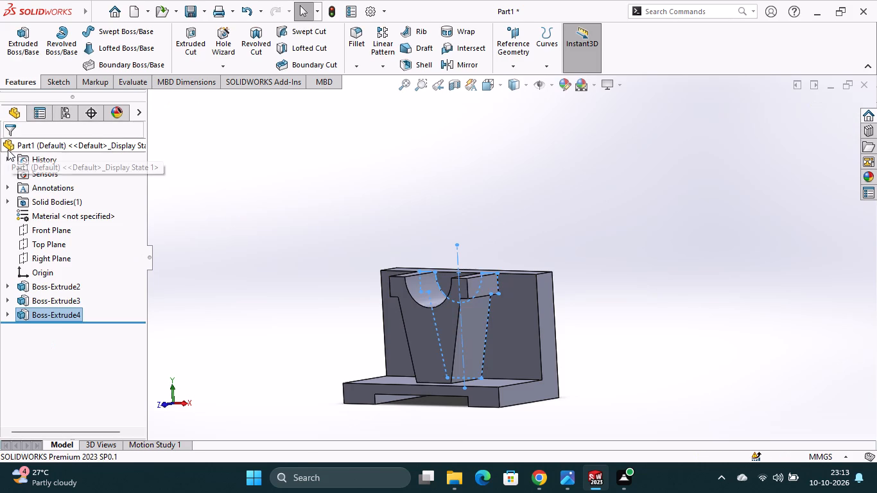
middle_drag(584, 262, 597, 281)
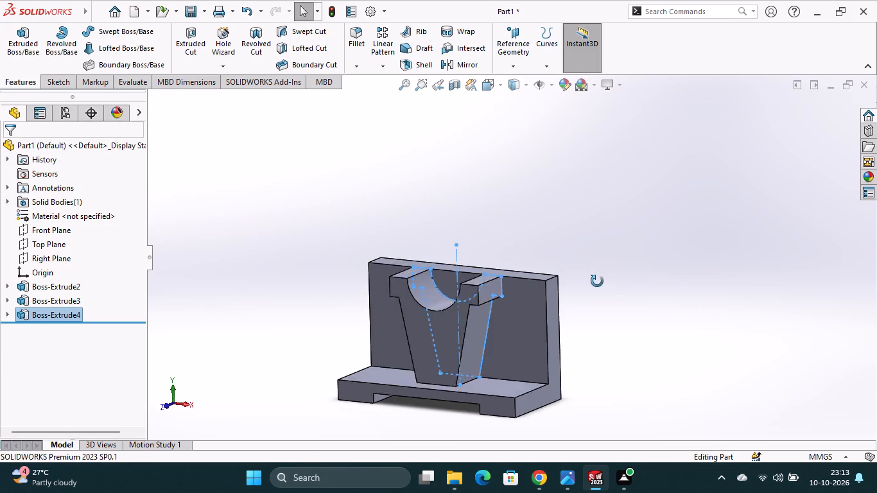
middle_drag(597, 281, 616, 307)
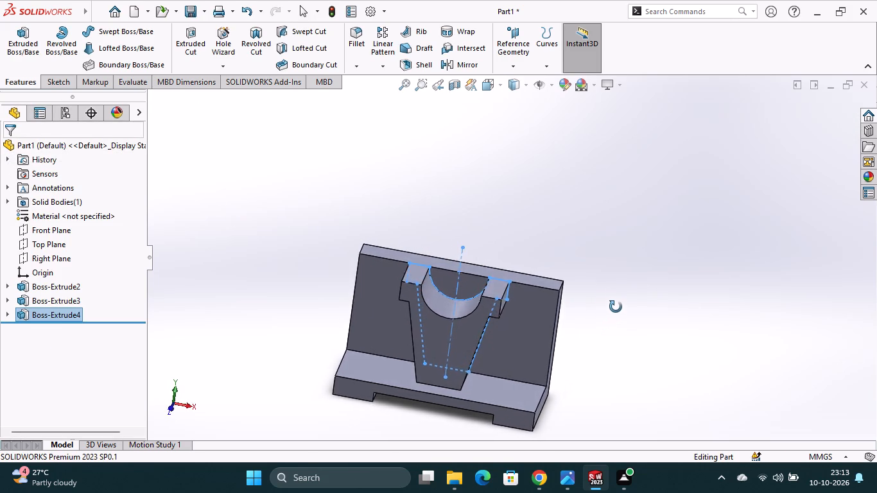
Start a sketch on the upright's front face and draw a 15 mm radius circle centered on the top edge's midpoint, matching the cradle arc.
middle_drag(616, 307, 616, 263)
scroll(616, 263, up, 1)
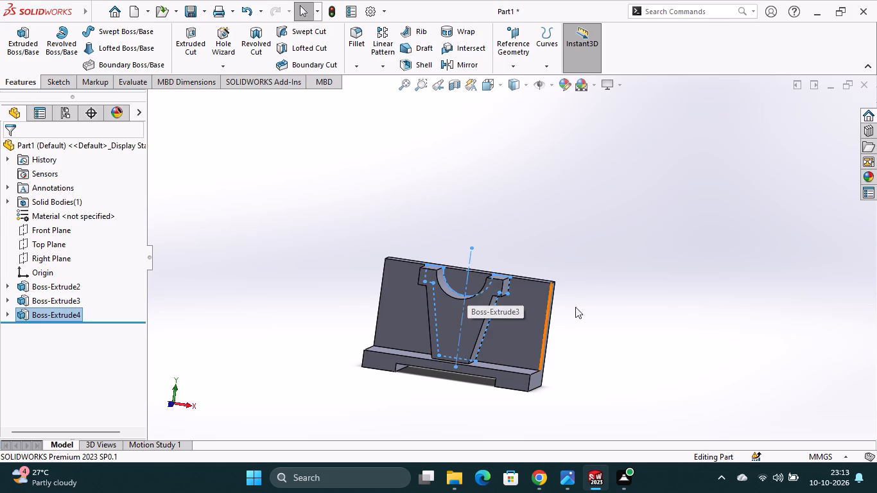
middle_drag(586, 304, 598, 335)
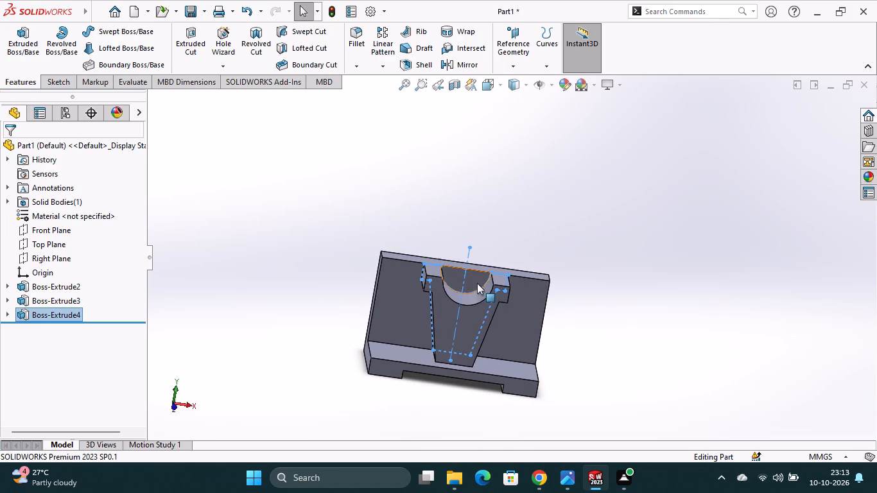
click(477, 280)
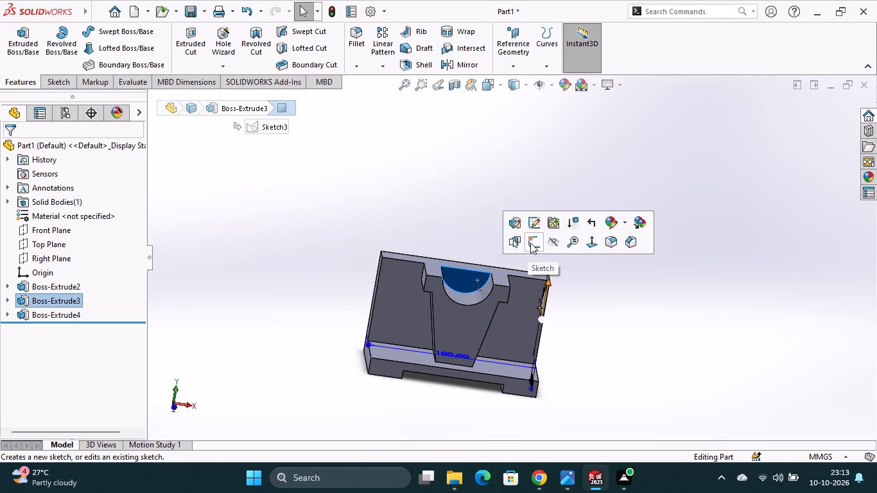
click(530, 243)
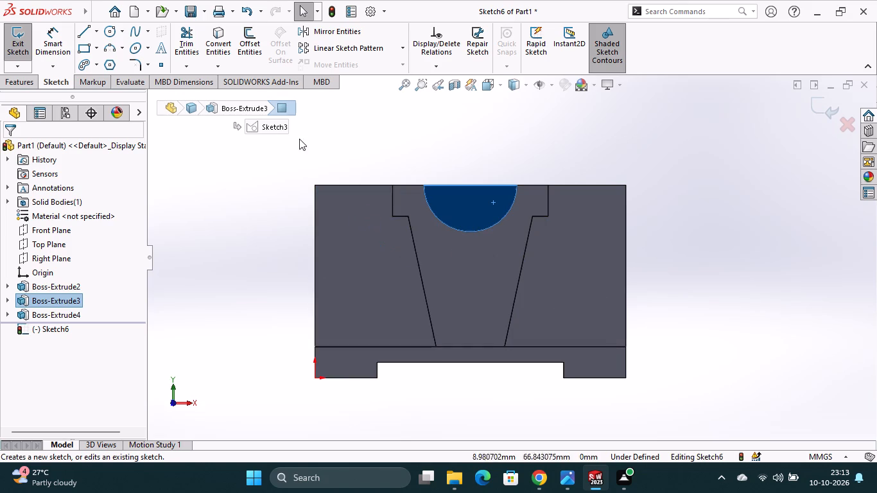
click(109, 31)
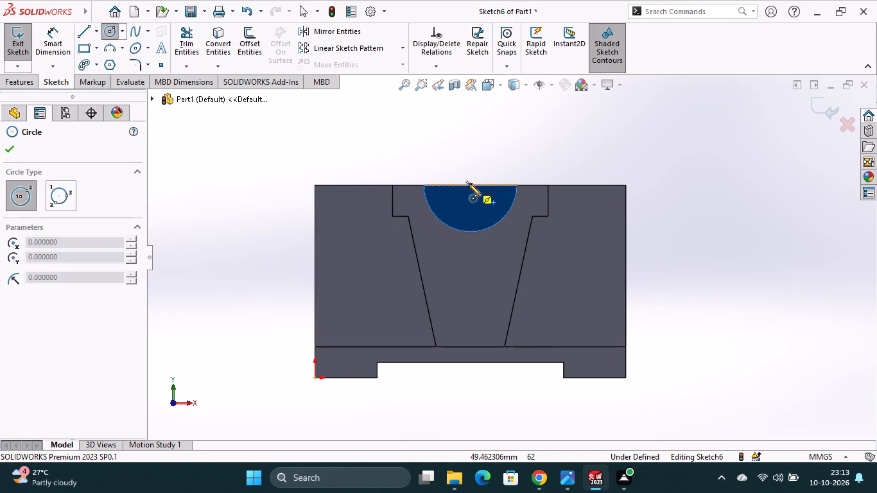
click(469, 184)
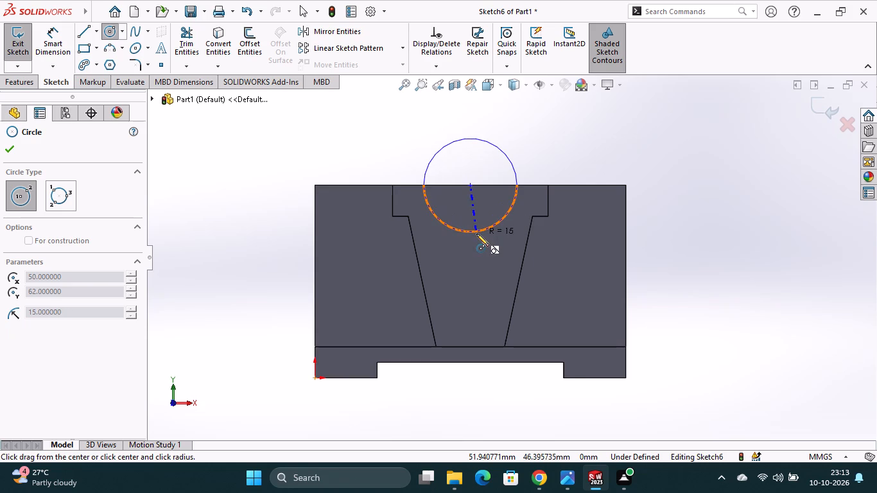
click(476, 234)
key(Escape)
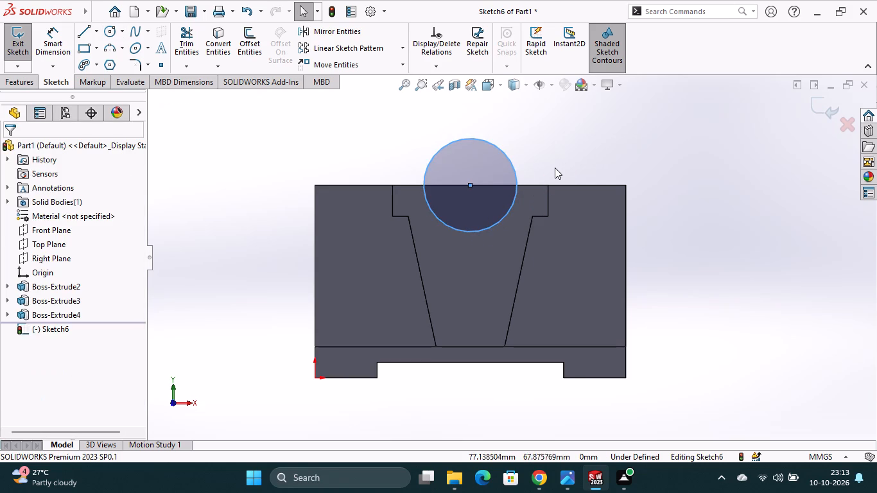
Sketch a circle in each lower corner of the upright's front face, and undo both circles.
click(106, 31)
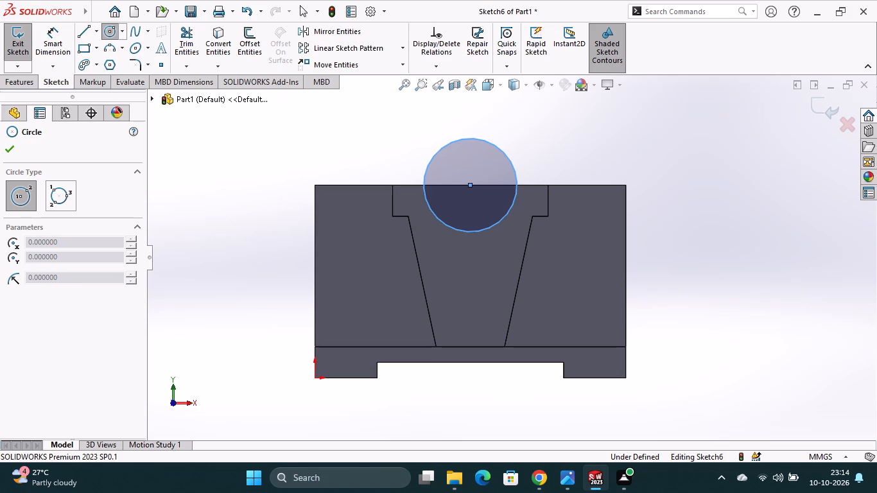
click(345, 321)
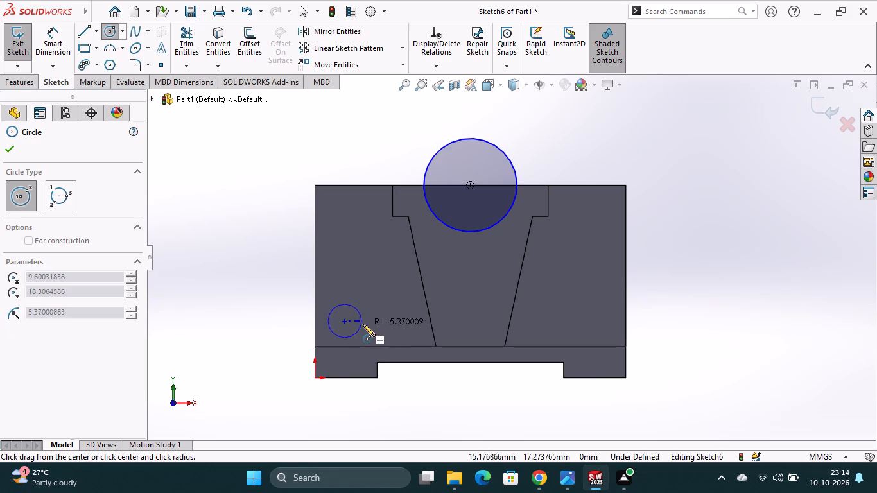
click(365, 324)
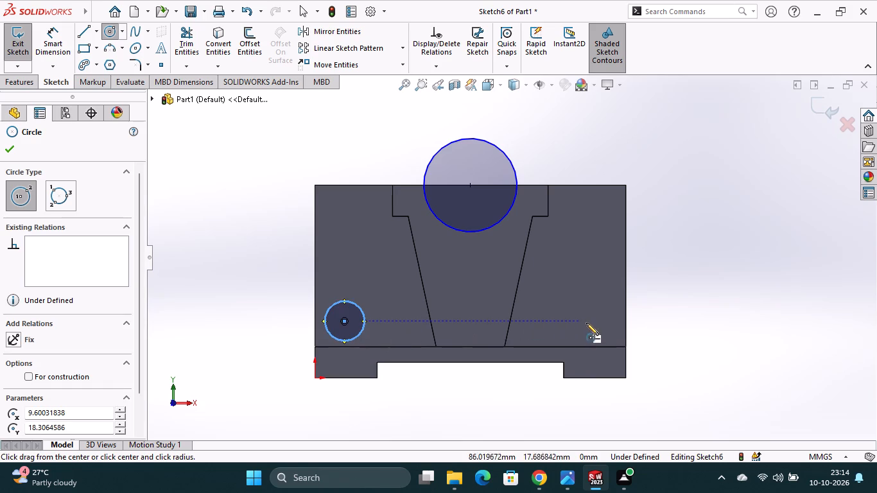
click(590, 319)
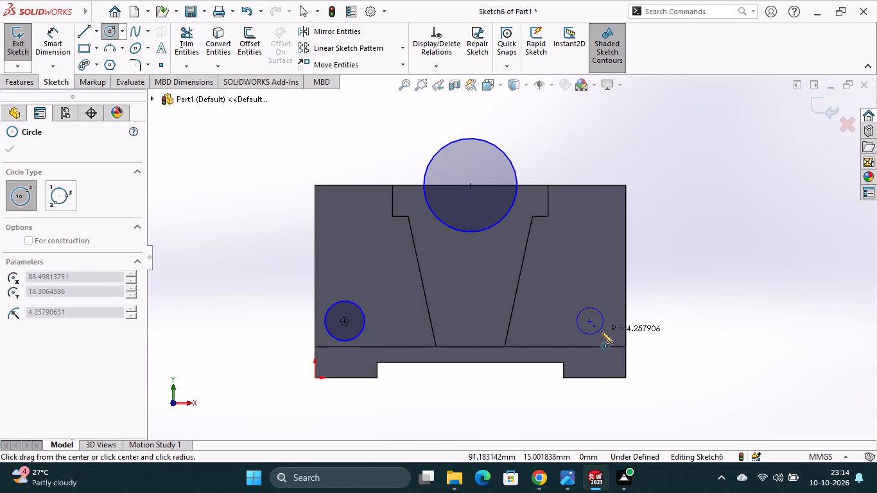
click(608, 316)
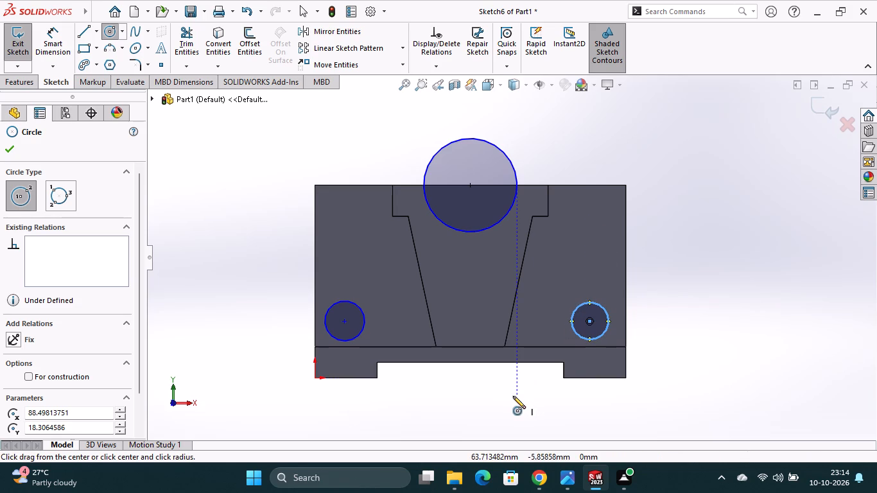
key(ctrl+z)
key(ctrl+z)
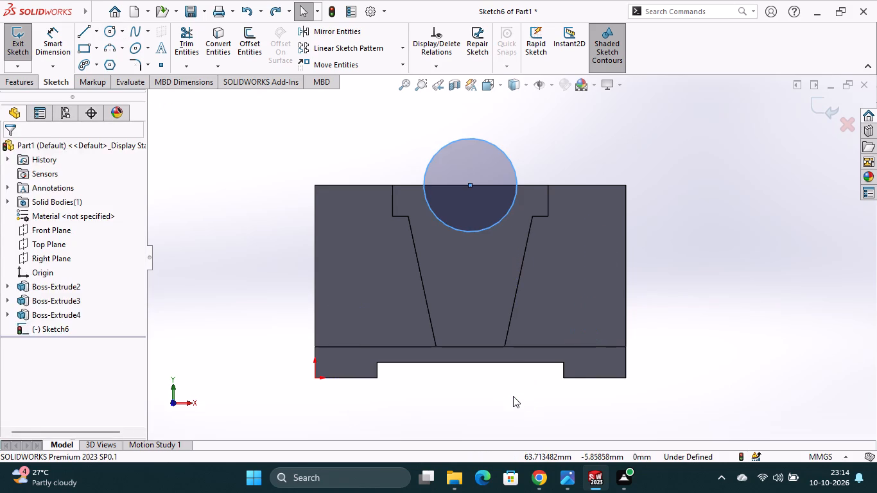
Sketch a circle in each upper corner of the upright's front face, the right one about 5.8 mm in radius.
click(110, 31)
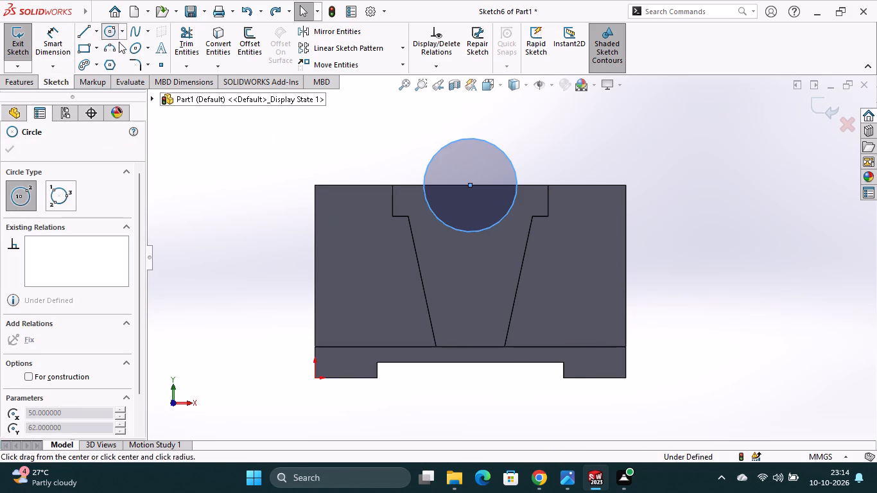
click(345, 214)
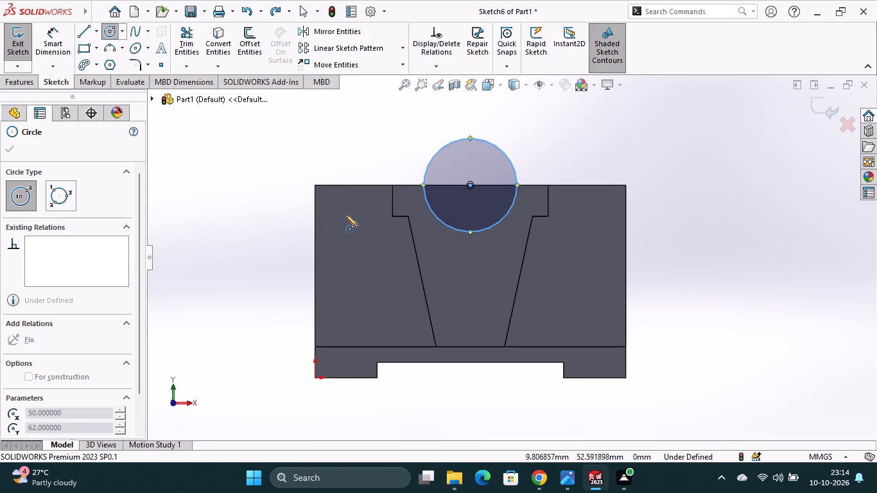
click(353, 232)
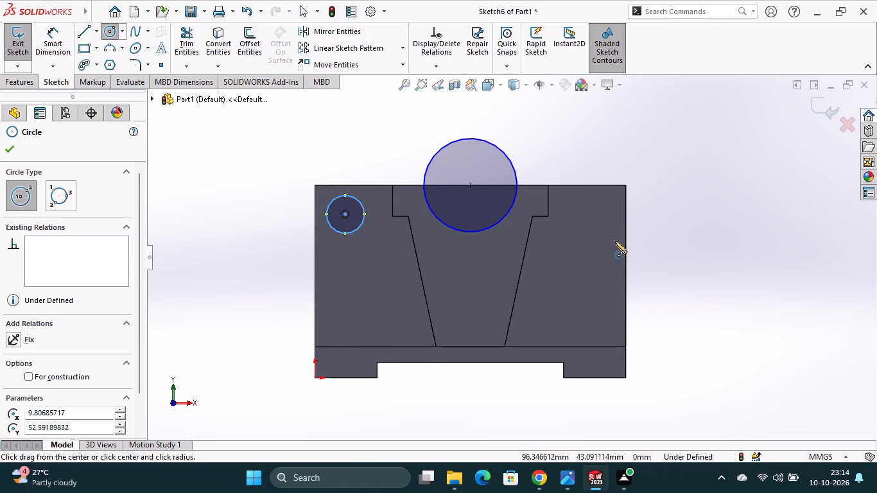
click(591, 217)
click(593, 232)
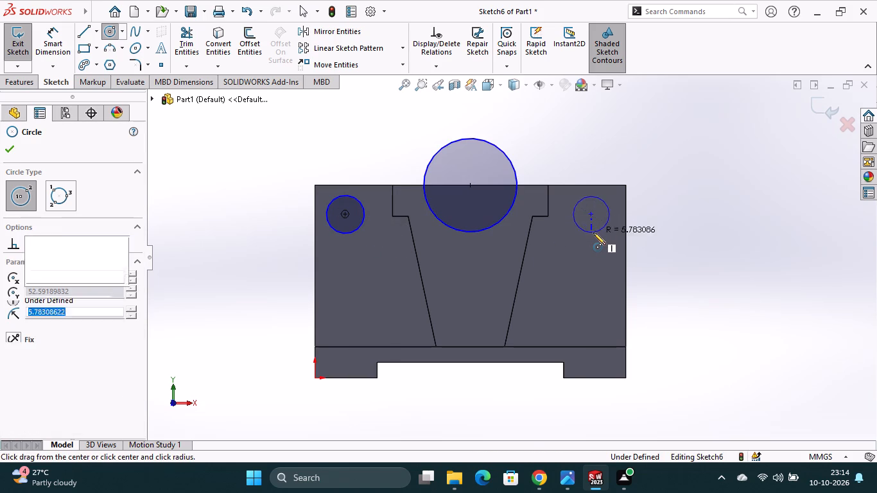
key(Escape)
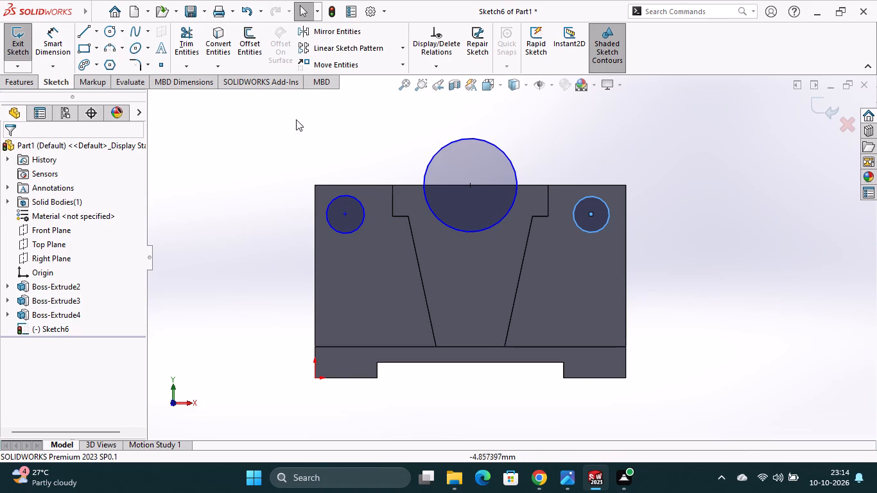
Dimension the left circle's center 12 mm from the upright's left edge and 12 mm from its top edge.
click(62, 42)
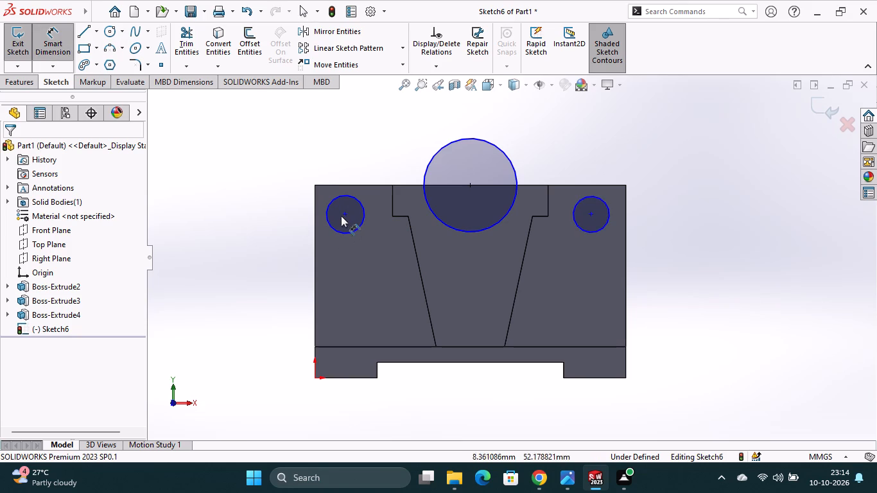
click(345, 214)
click(314, 229)
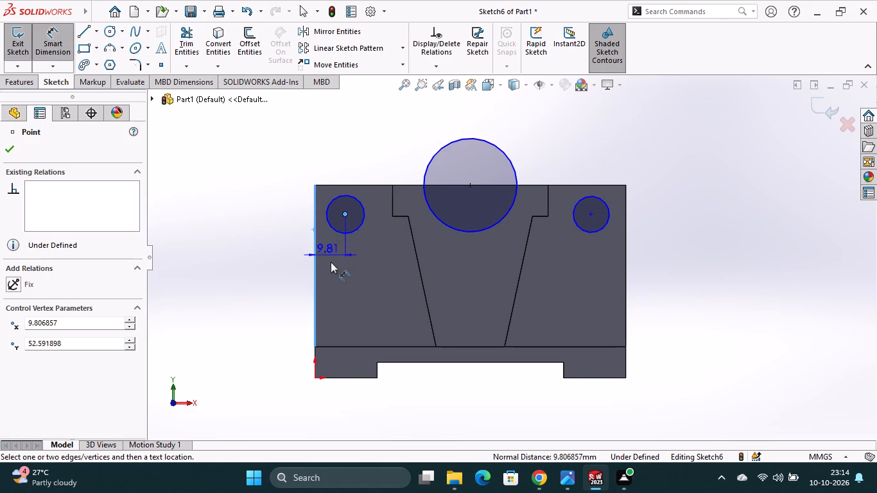
click(333, 265)
text(12)
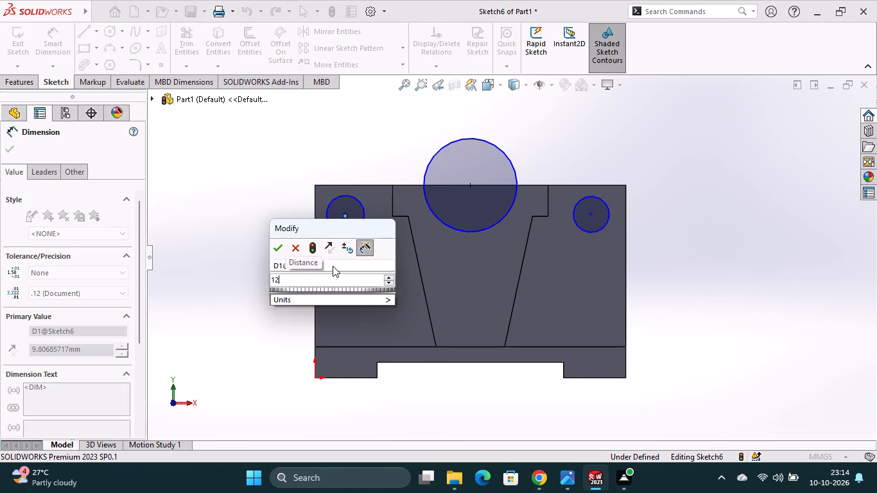
key(Return)
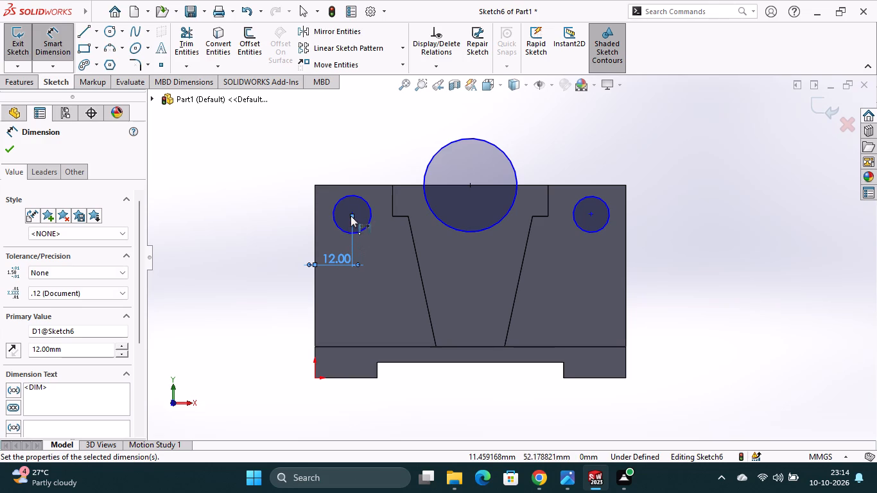
click(358, 183)
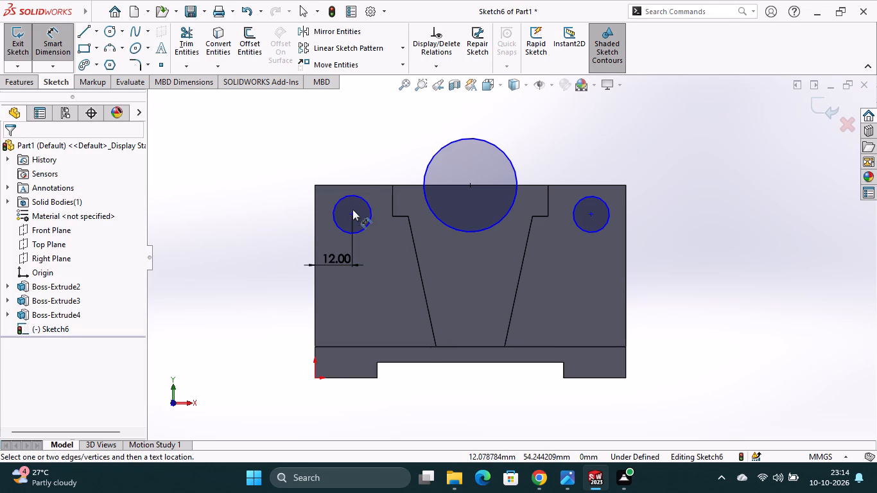
click(352, 211)
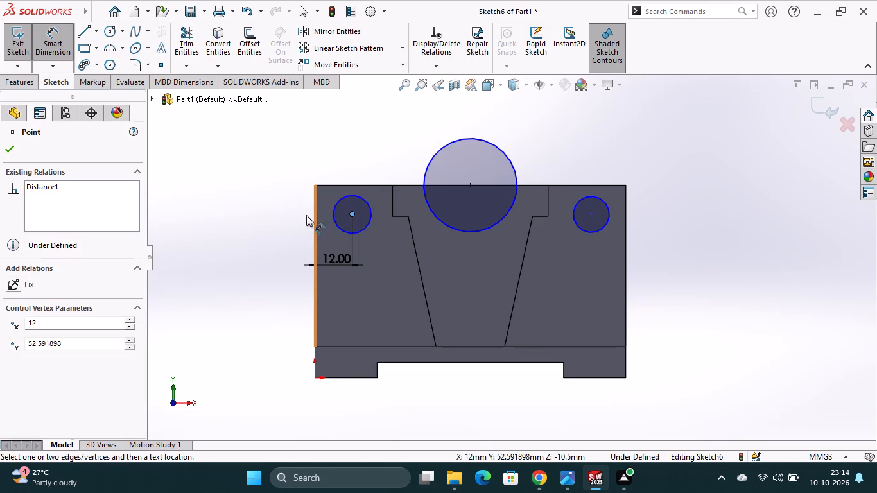
click(365, 186)
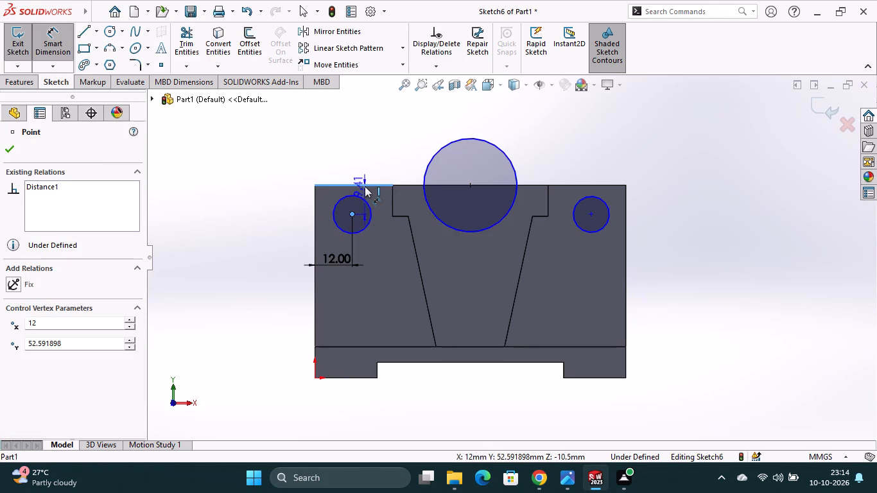
click(294, 202)
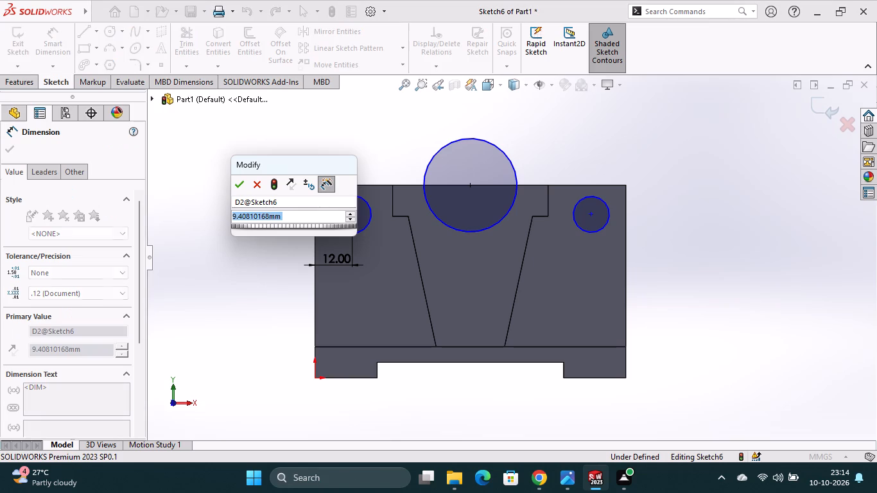
text(12)
key(Return)
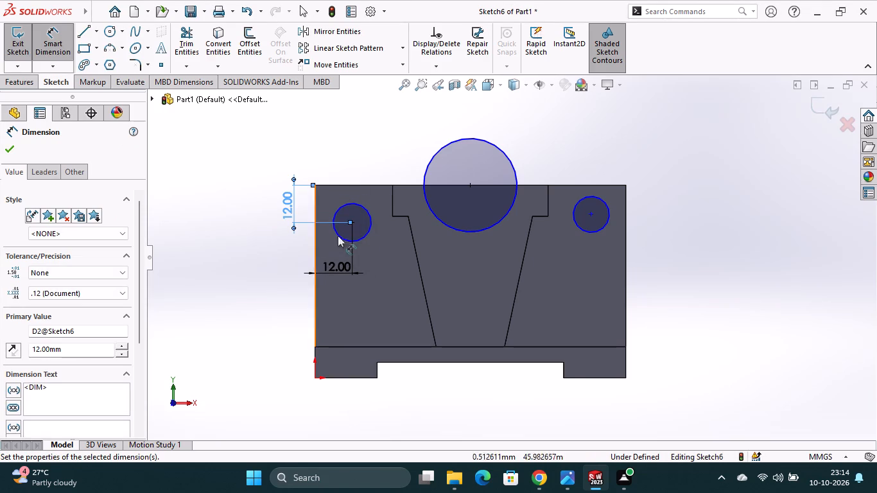
Dimension the right circle's center 12 mm below the upright's top edge.
click(591, 212)
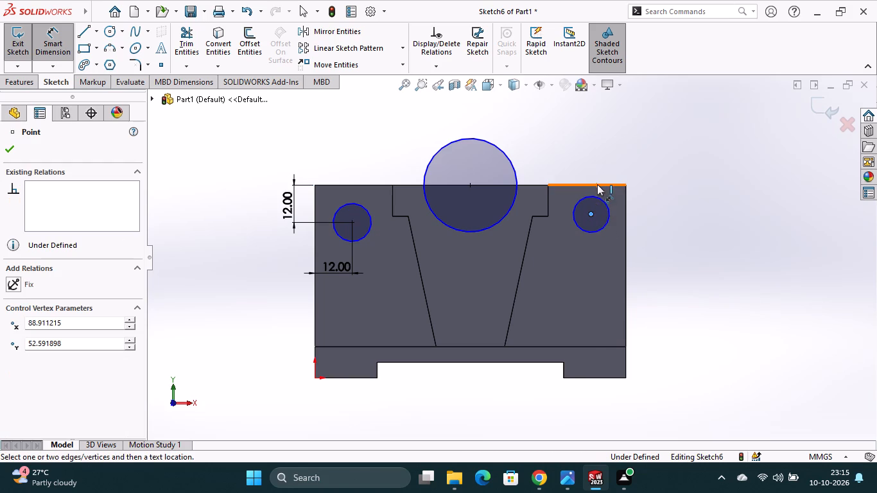
click(597, 184)
click(596, 165)
key(1)
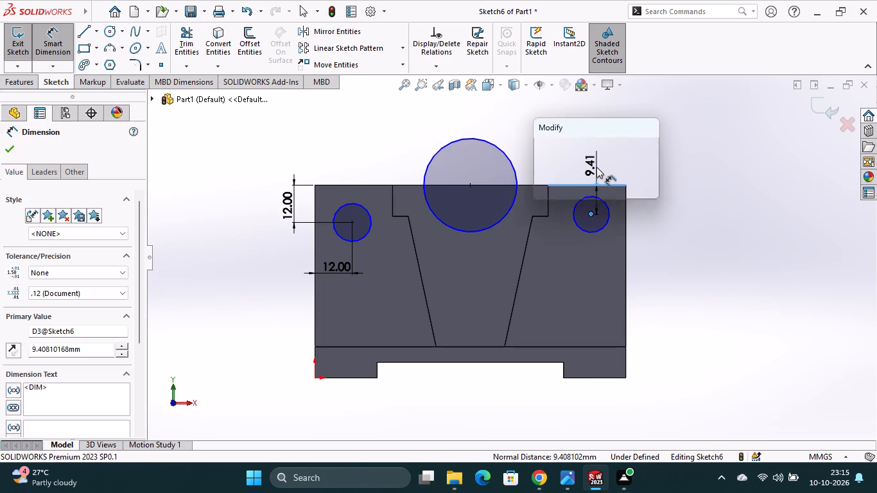
key(2)
key(Return)
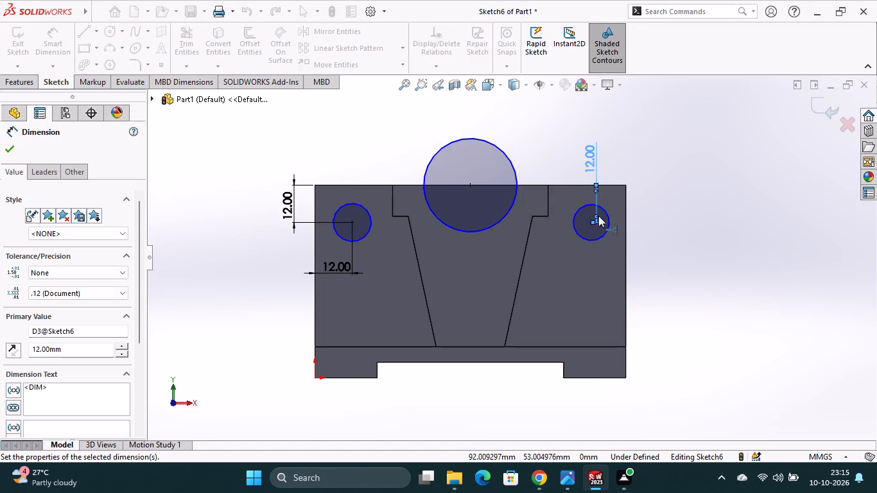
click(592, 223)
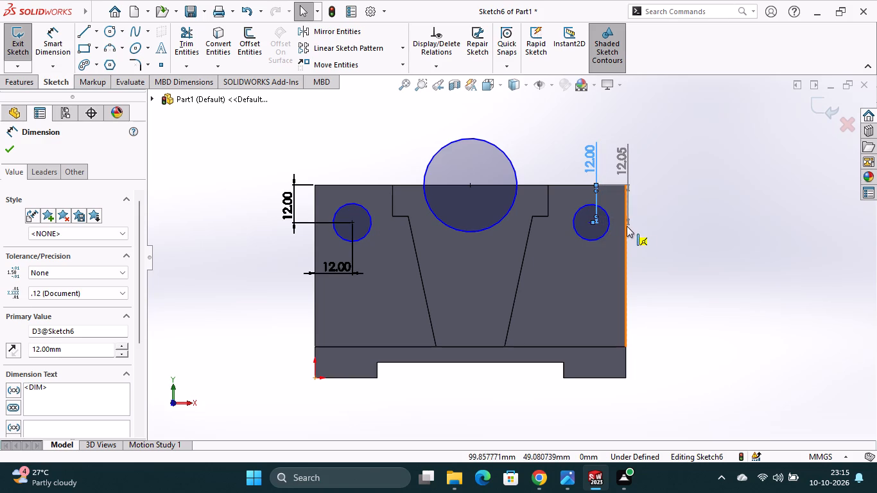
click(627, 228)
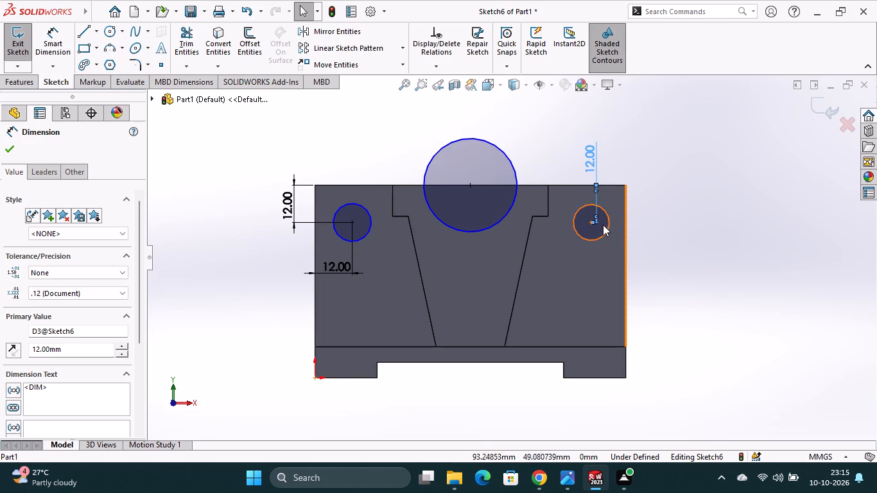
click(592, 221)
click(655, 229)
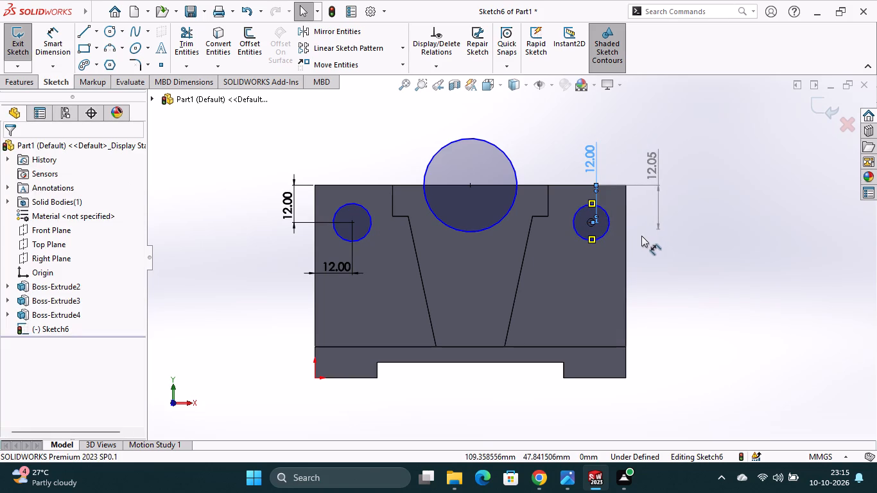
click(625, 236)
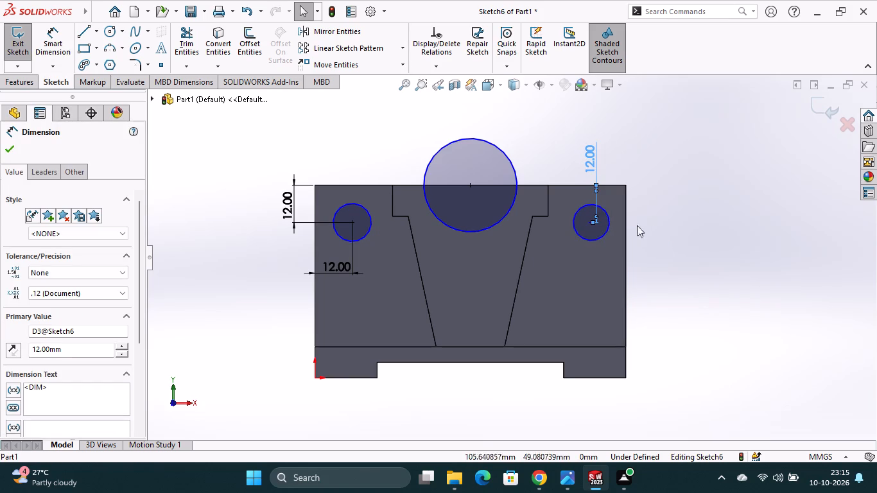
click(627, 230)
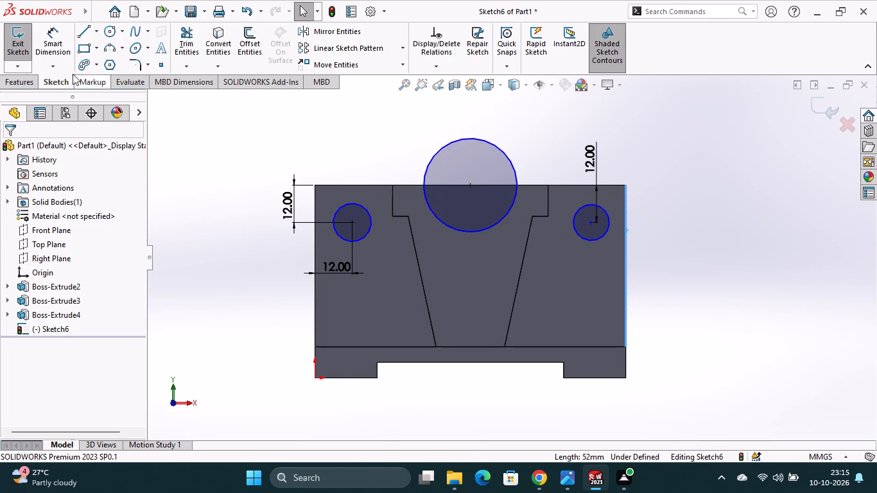
Dimension the right circle's center 12 mm from the upright's right edge, and exit the sketch.
click(60, 44)
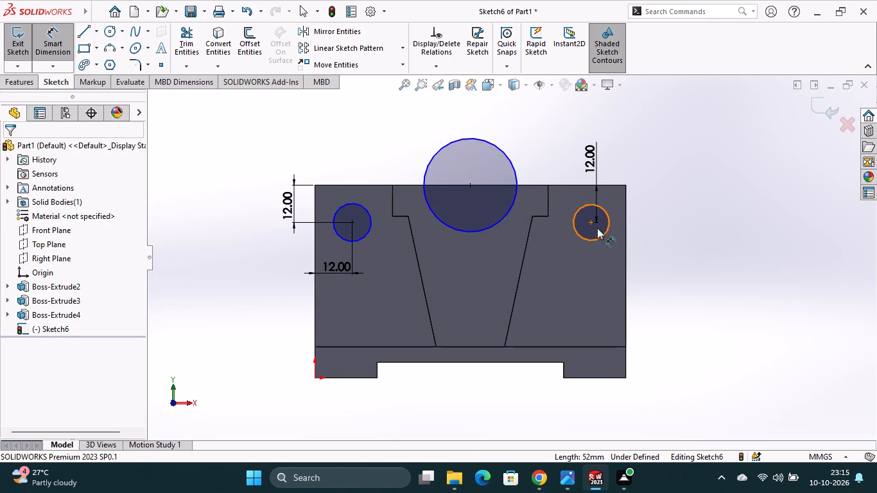
click(591, 223)
click(625, 237)
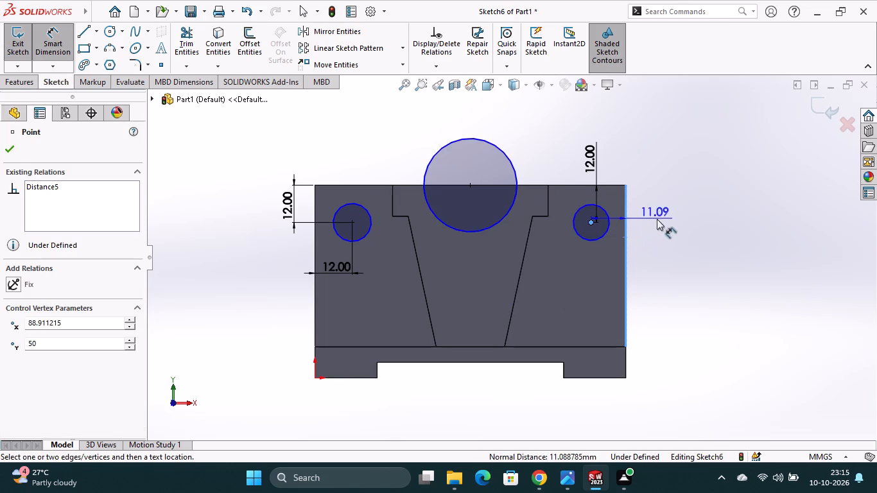
click(657, 219)
key(1)
key(2)
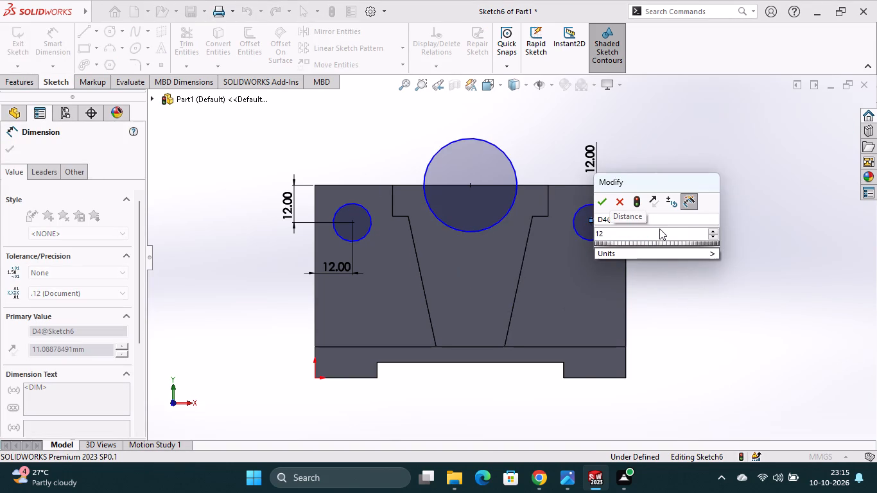
key(Return)
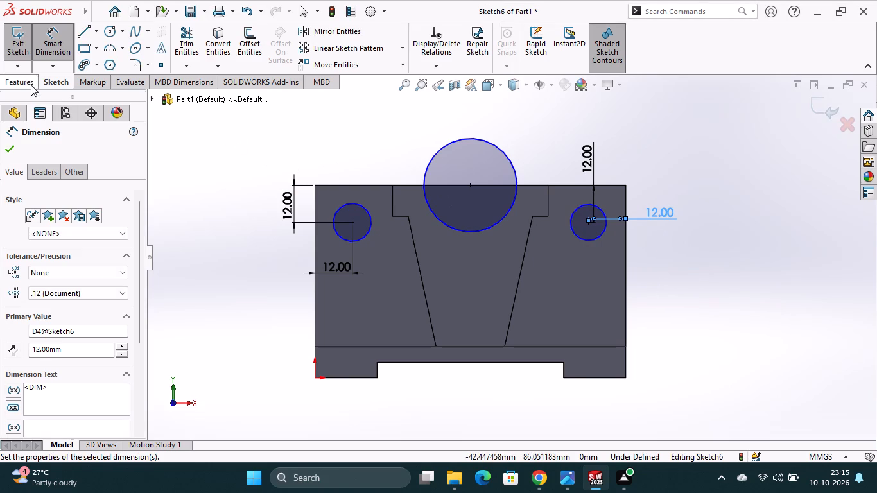
click(27, 50)
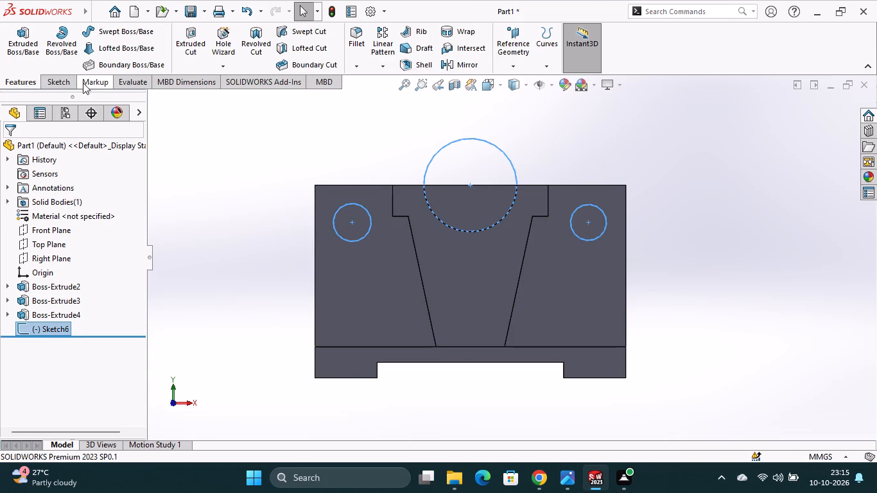
Cut-extrude the large cradle circle and the two corner circles Through All to open them through the upright.
click(186, 53)
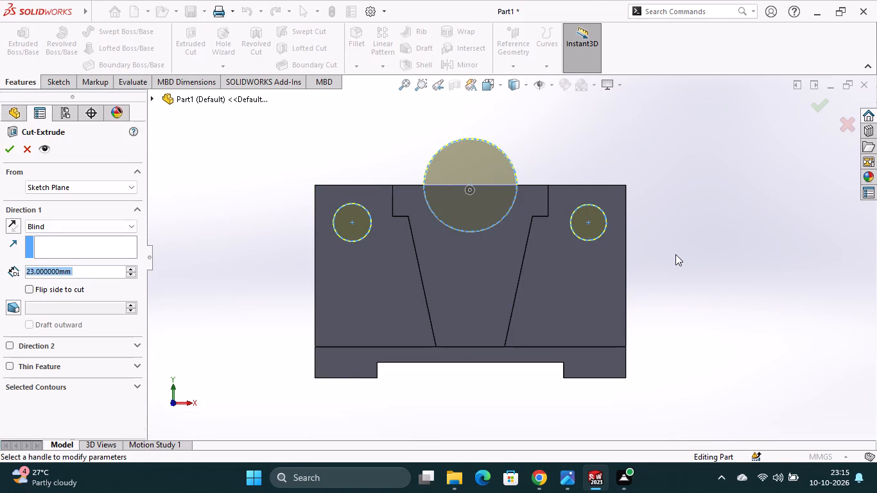
scroll(676, 254, down, 1)
middle_drag(676, 254, 591, 306)
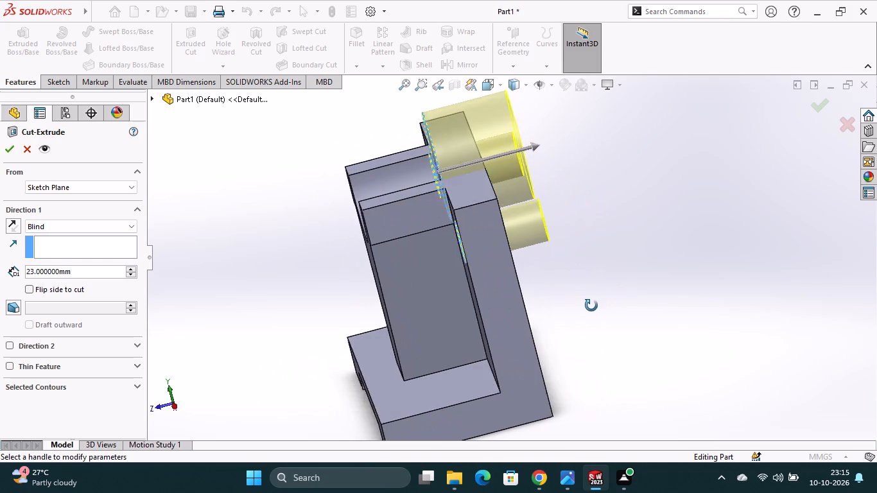
middle_drag(591, 306, 592, 312)
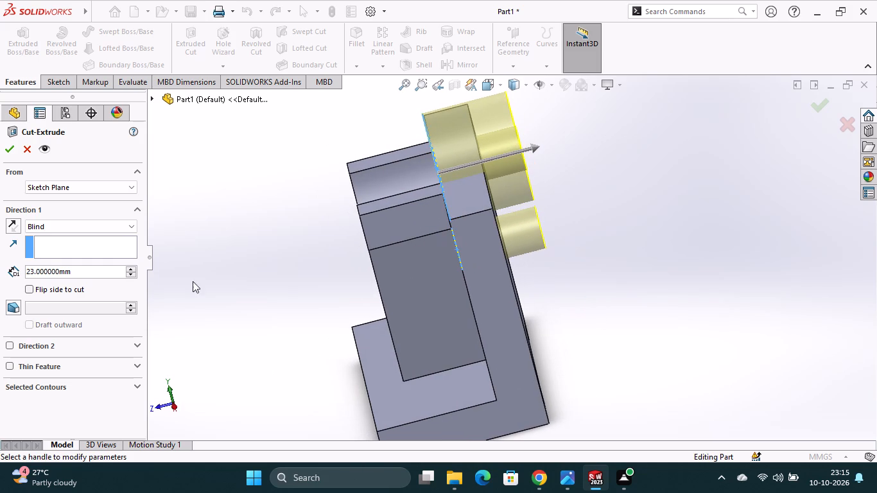
click(83, 232)
click(77, 246)
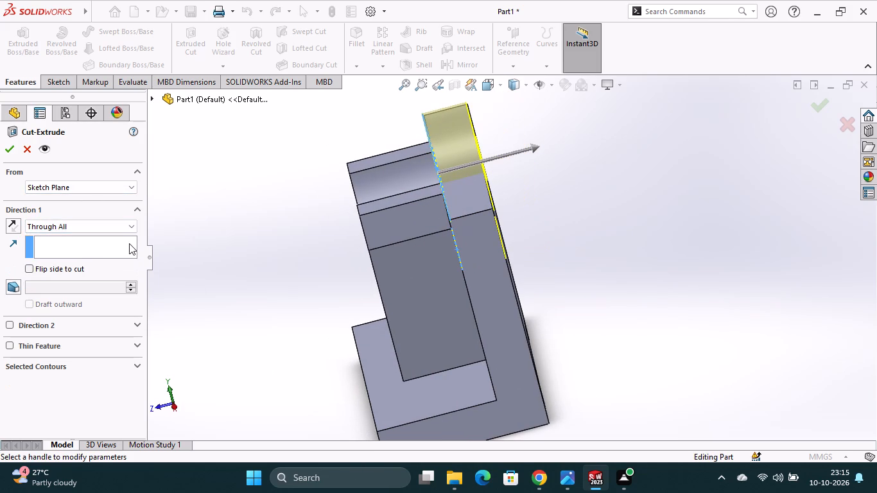
click(12, 147)
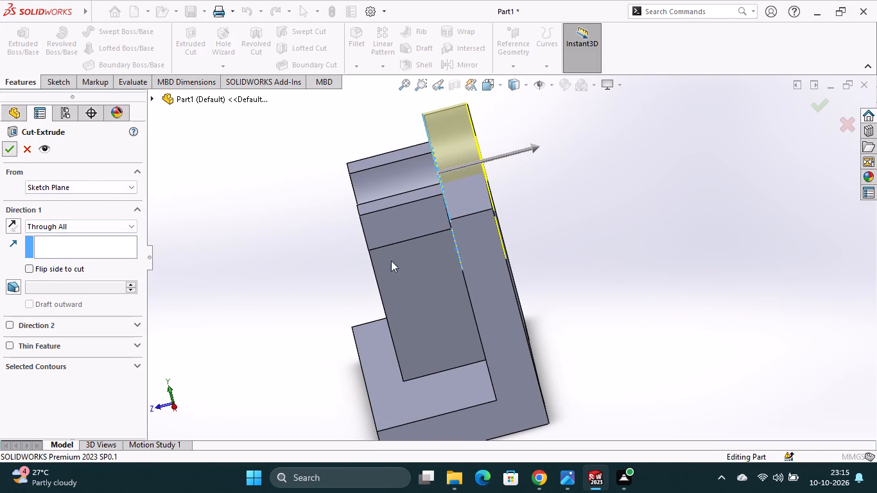
middle_drag(654, 273, 727, 261)
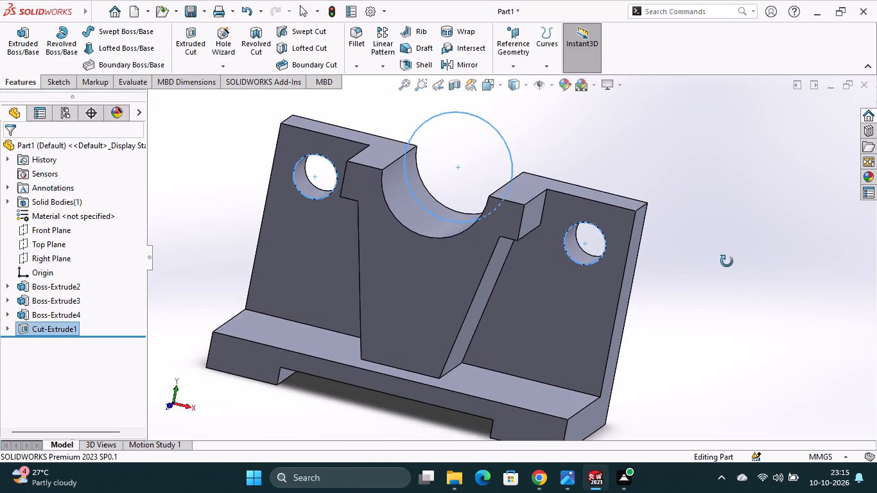
middle_drag(727, 261, 733, 257)
key(Escape)
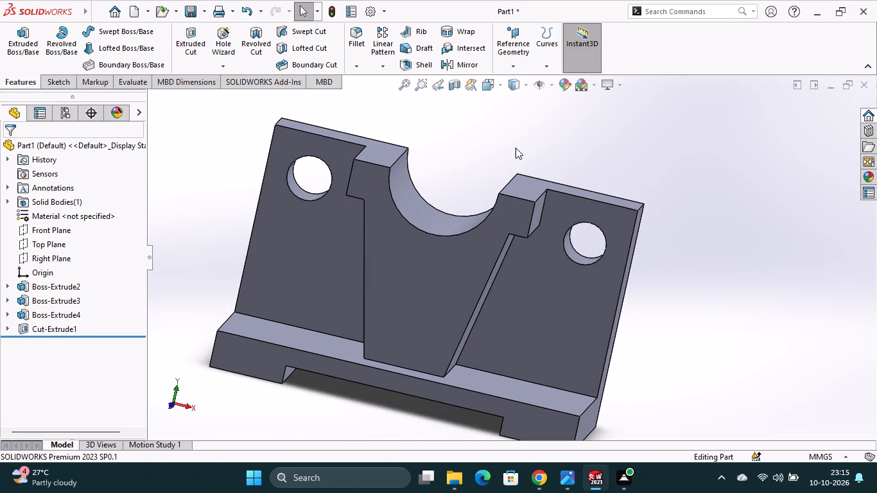
Fillet the upright's two upper outer corners and the base's two front vertical corner edges with a 12 mm radius.
middle_drag(532, 291, 526, 312)
scroll(532, 290, down, 1)
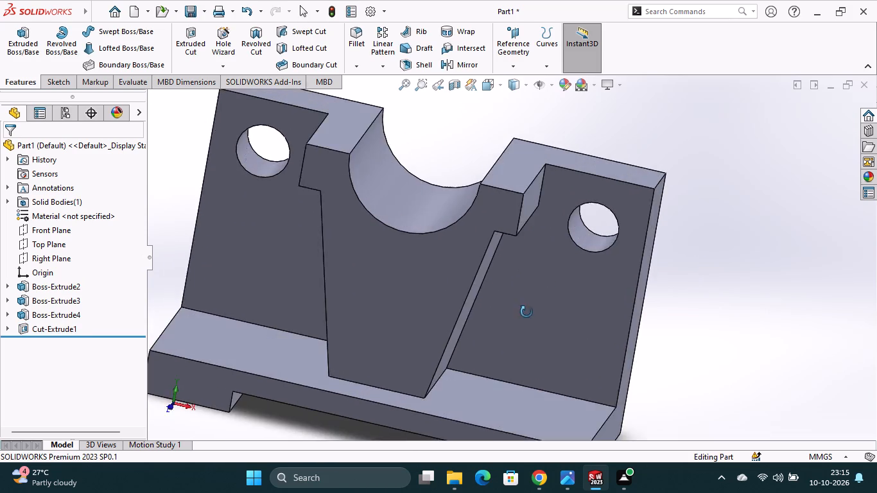
middle_drag(526, 312, 520, 325)
scroll(520, 329, up, 1)
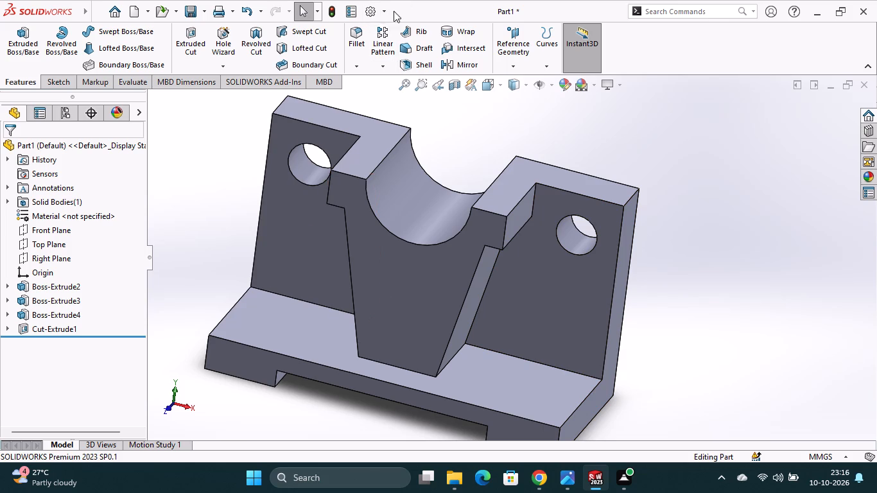
click(360, 35)
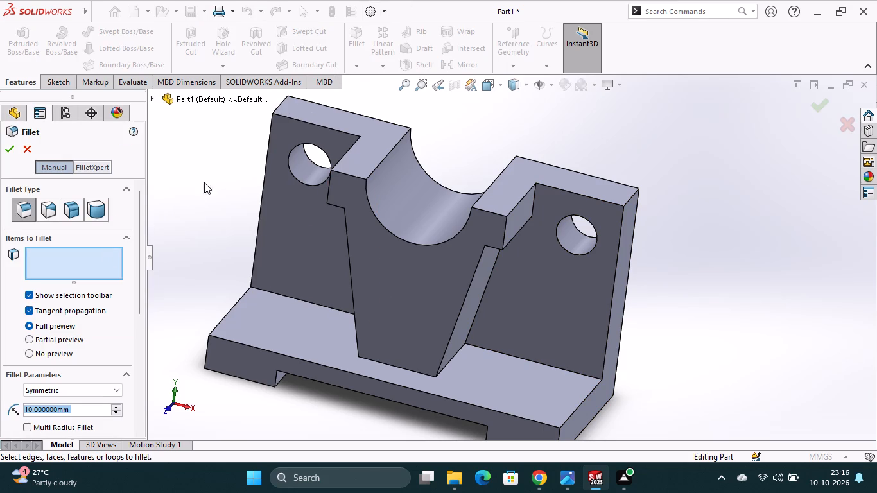
text(12)
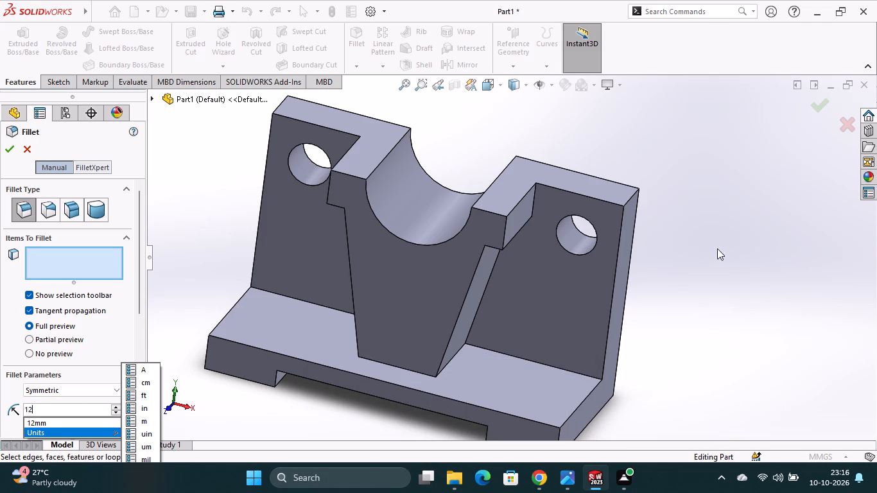
click(629, 200)
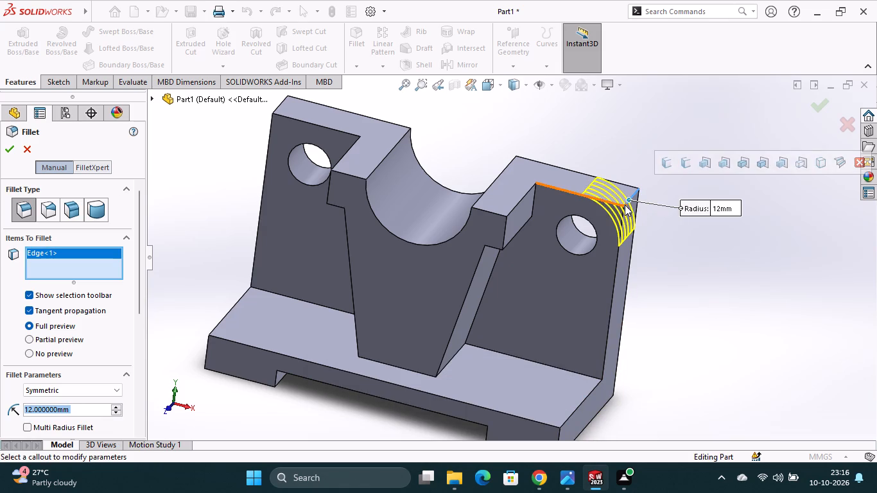
click(277, 106)
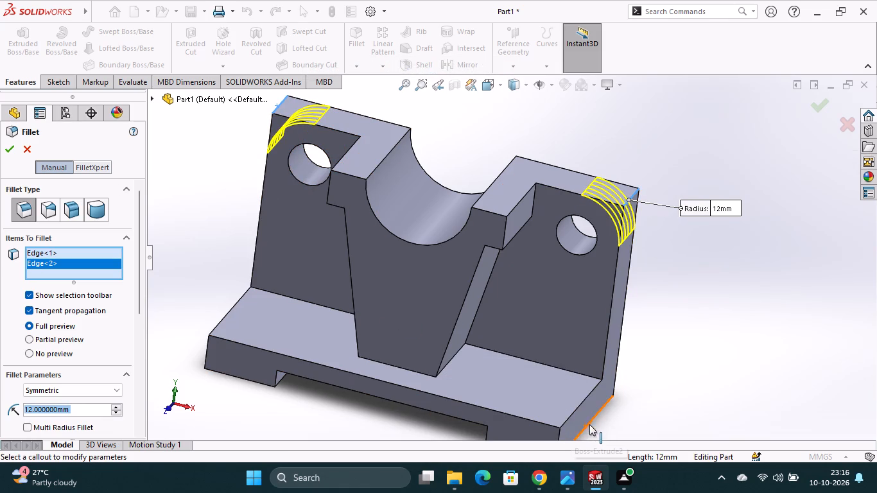
scroll(596, 417, up, 1)
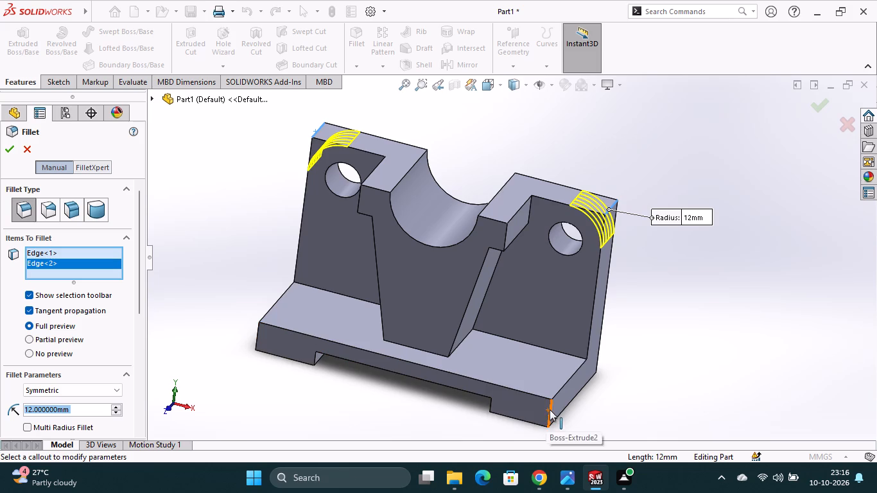
click(550, 410)
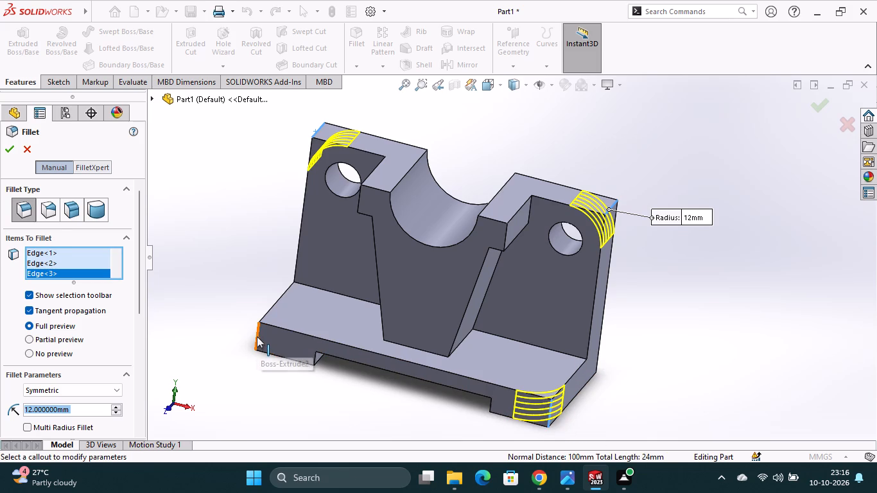
click(257, 336)
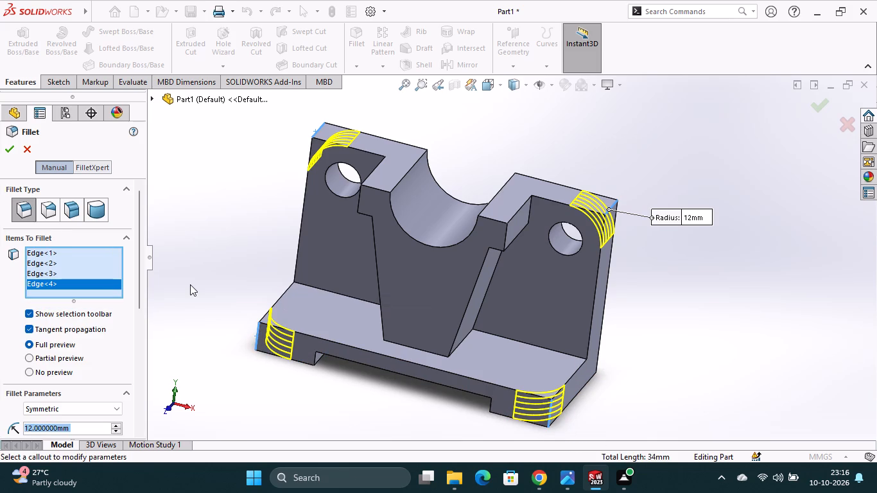
click(11, 148)
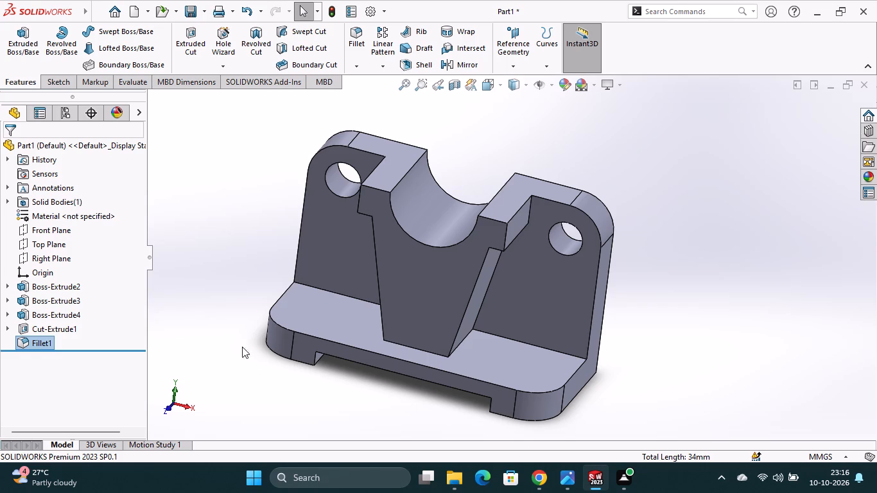
On the base's top face, sketch a circle near each front rounded corner, the right one about 4.8 mm in radius.
middle_drag(399, 414, 382, 401)
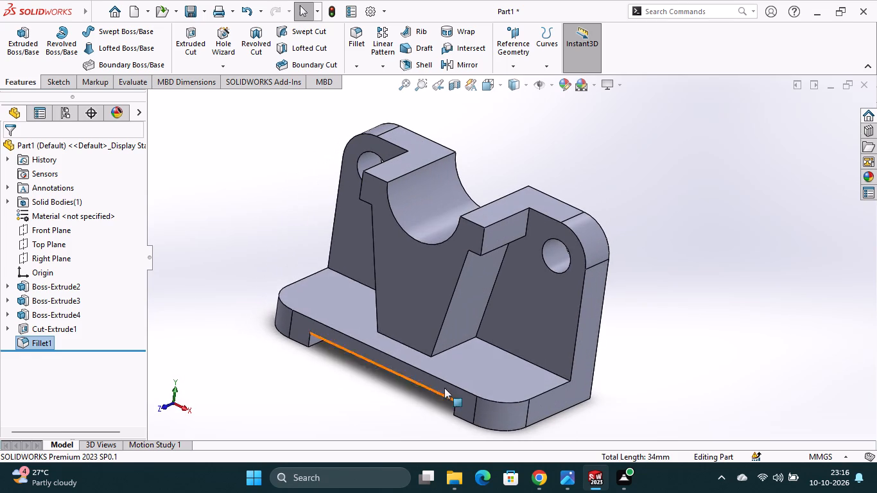
click(498, 376)
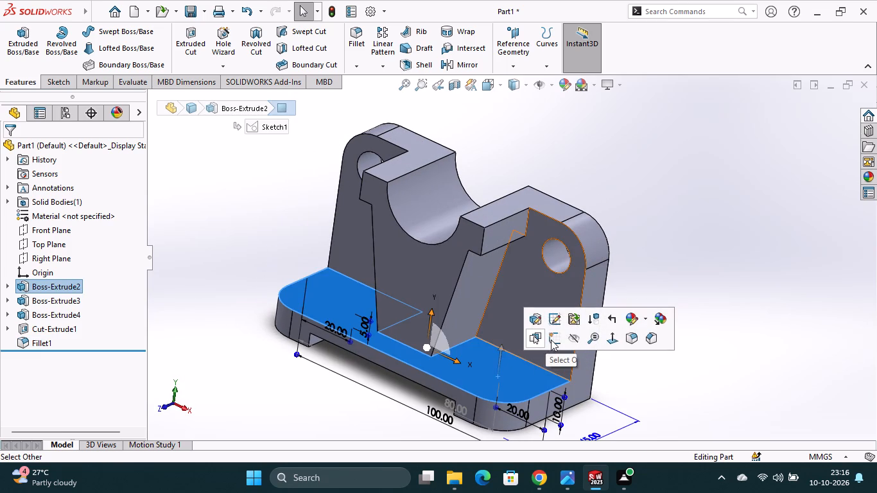
click(556, 339)
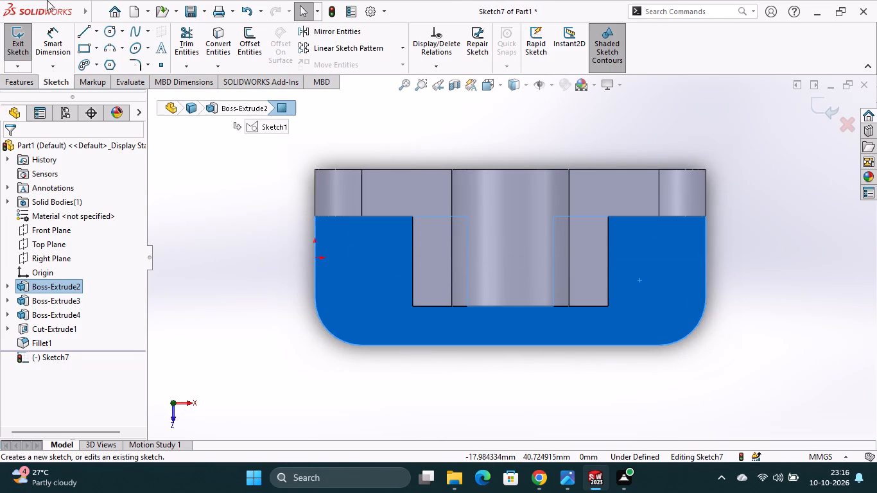
click(109, 31)
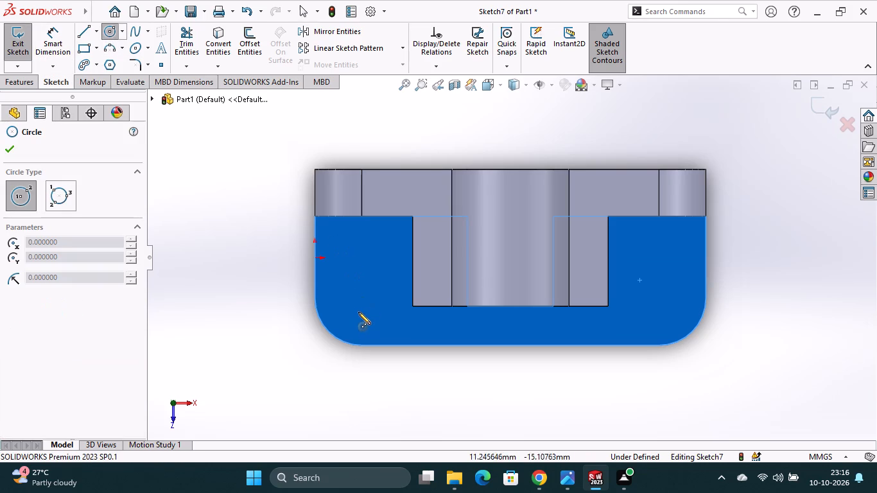
click(356, 305)
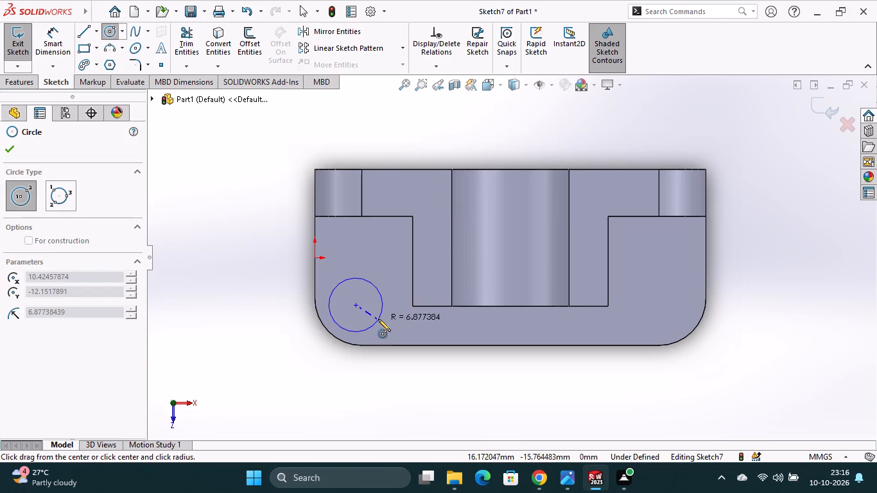
click(376, 304)
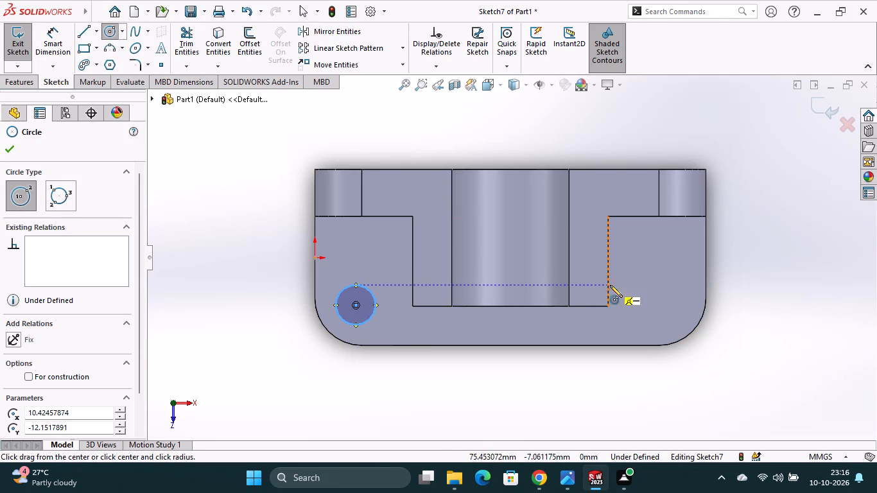
click(668, 306)
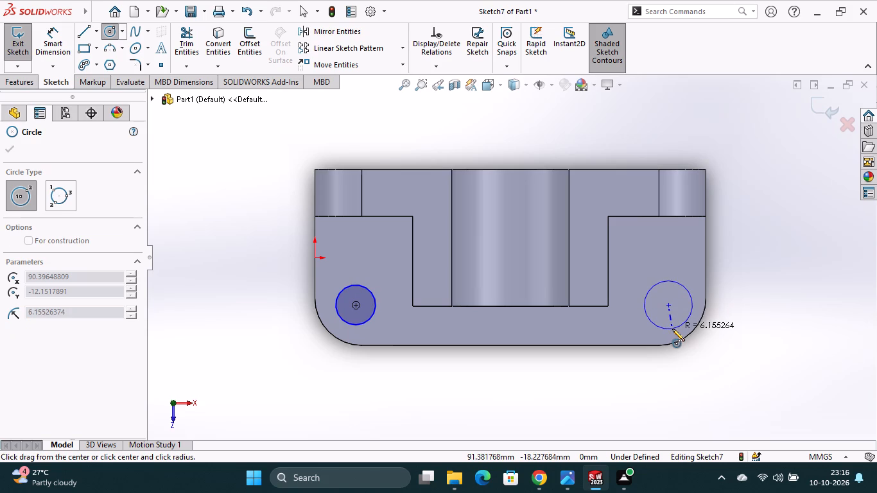
click(670, 324)
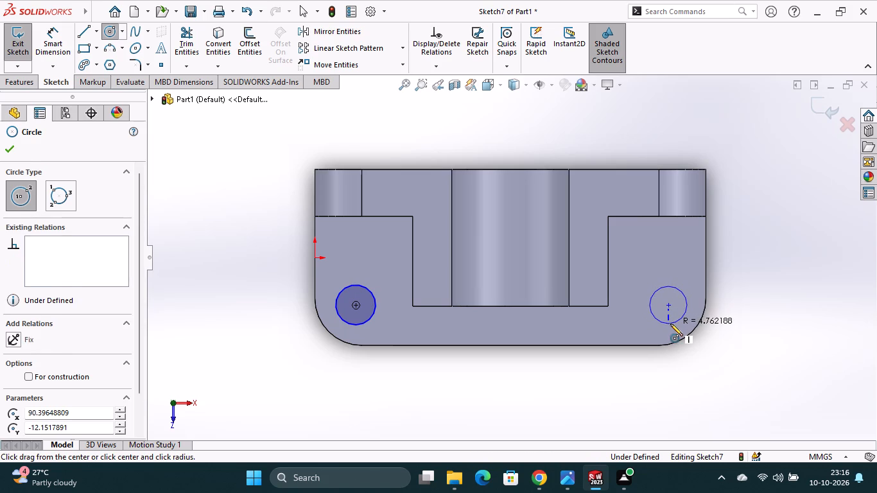
Dimension the left circle's center 12 mm from the base's left edge and 12 mm from its front edge.
key(Escape)
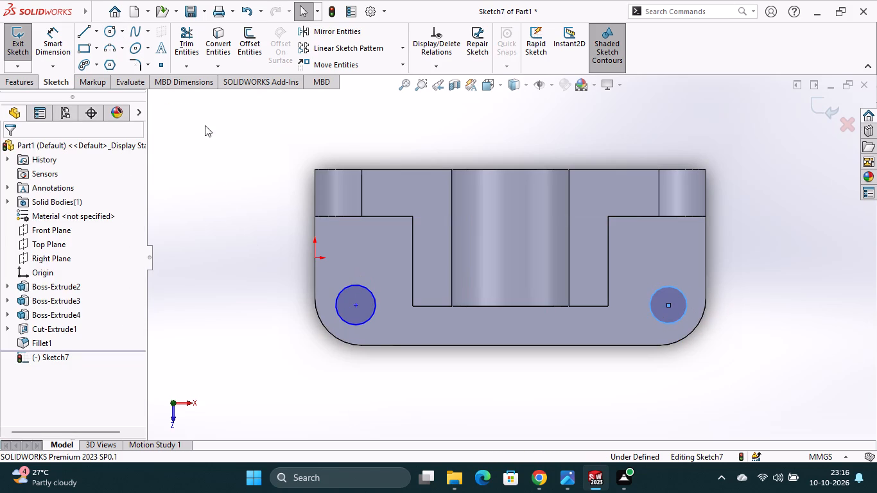
click(60, 39)
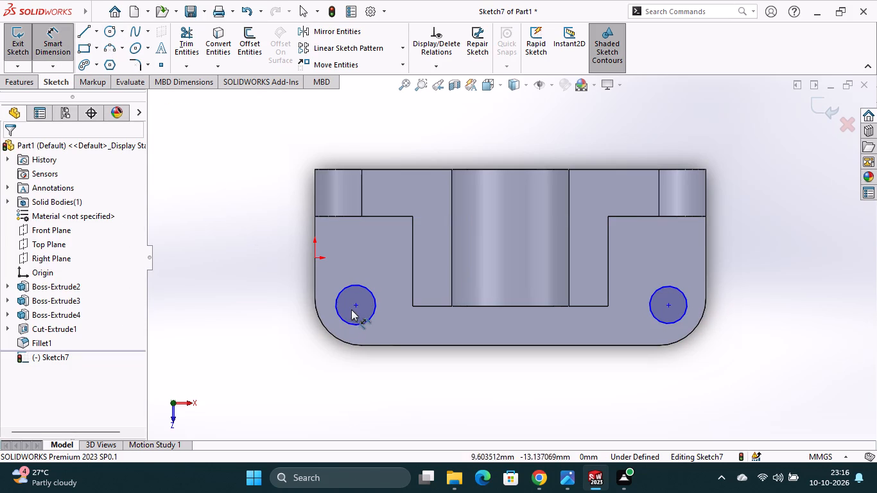
click(315, 278)
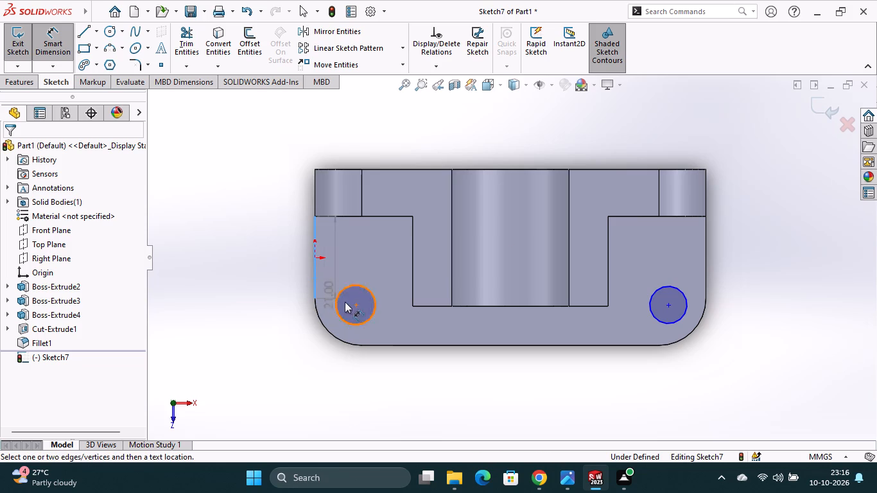
click(355, 305)
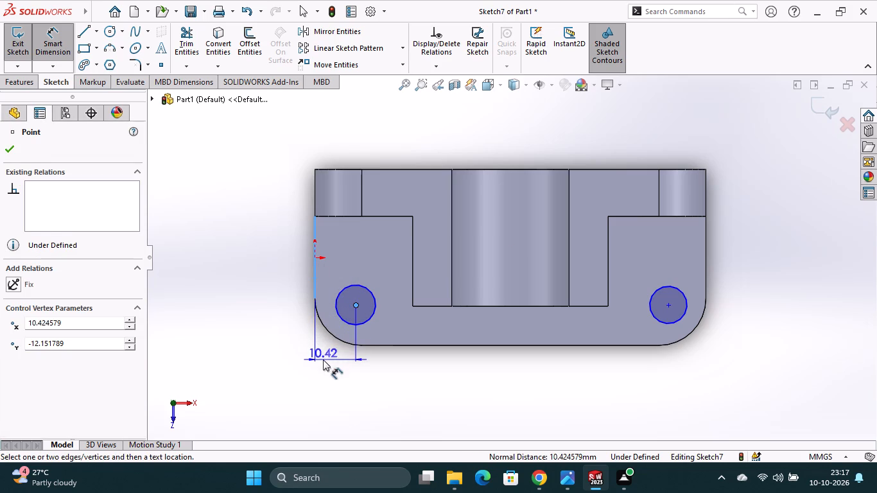
click(323, 359)
text(12)
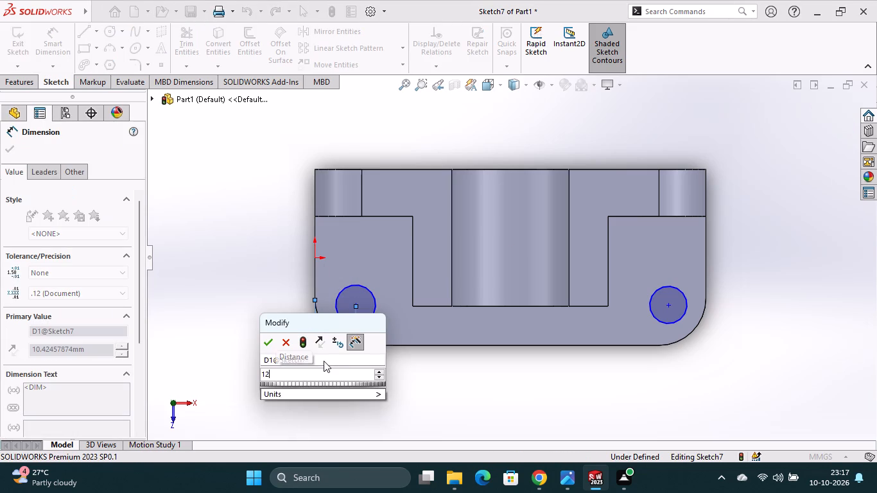
key(Return)
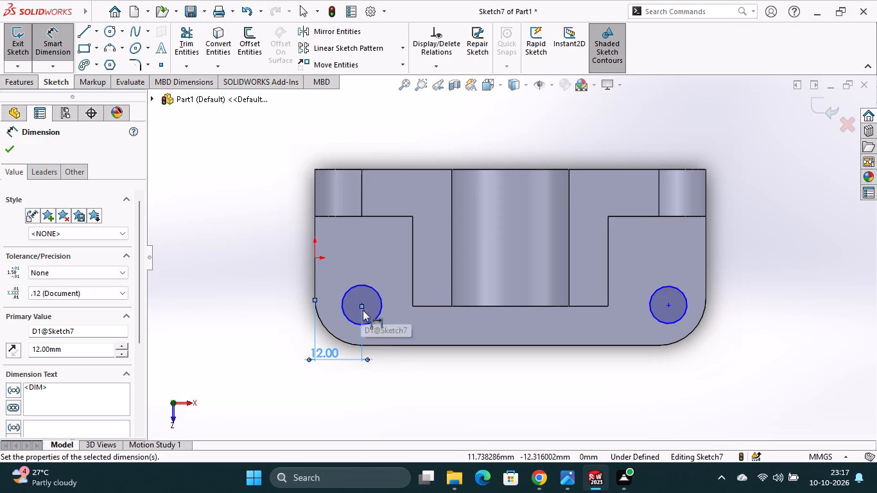
click(393, 345)
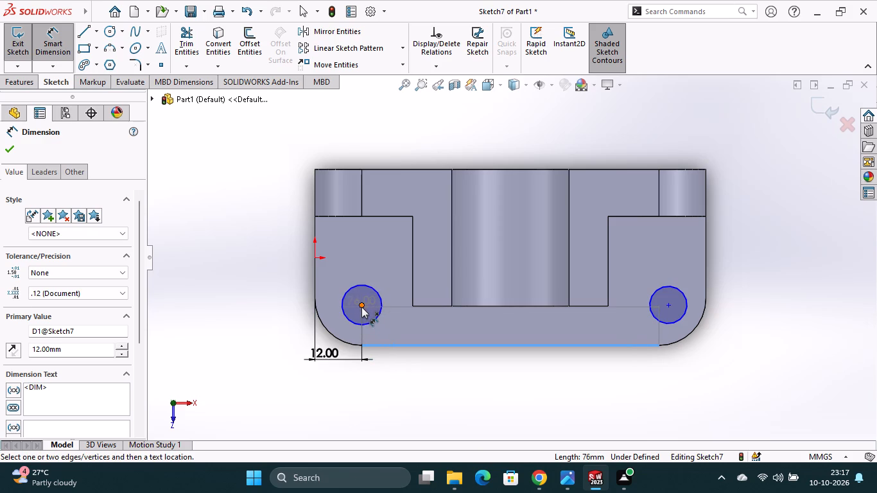
click(361, 307)
click(274, 313)
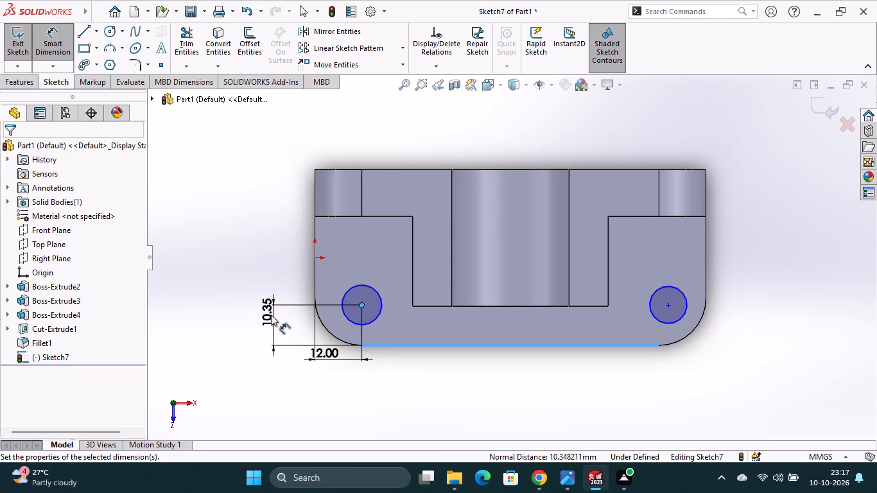
text(12)
key(Return)
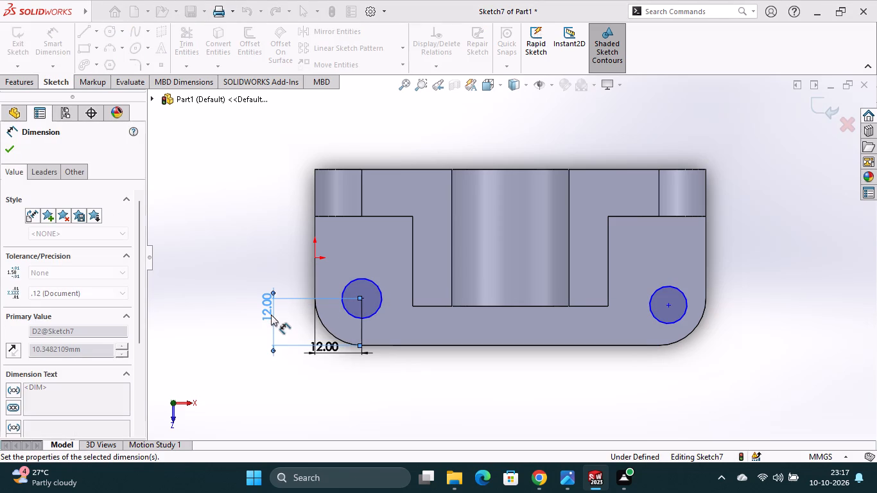
Dimension the right circle's center 12 mm from the base's right edge.
click(668, 305)
click(706, 291)
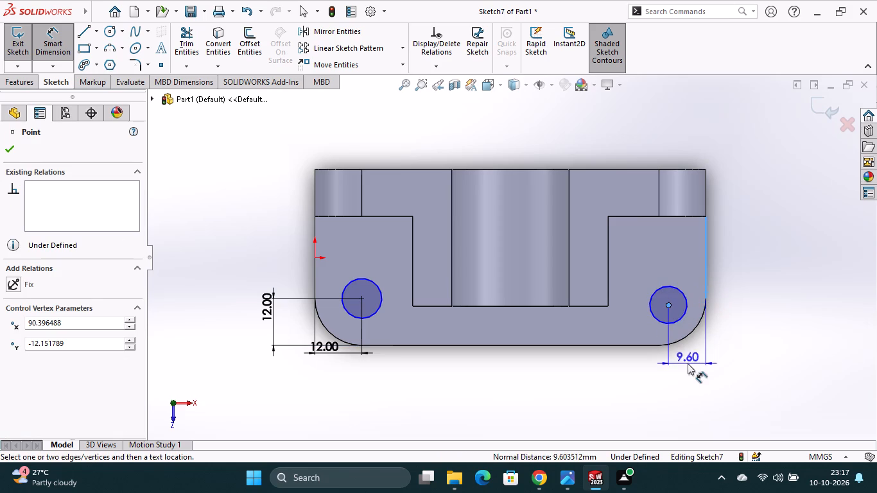
click(686, 371)
text(12)
key(Return)
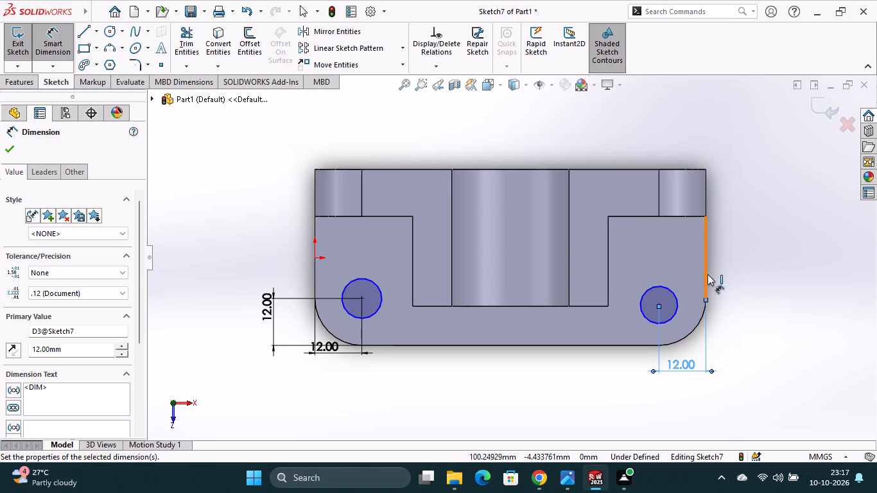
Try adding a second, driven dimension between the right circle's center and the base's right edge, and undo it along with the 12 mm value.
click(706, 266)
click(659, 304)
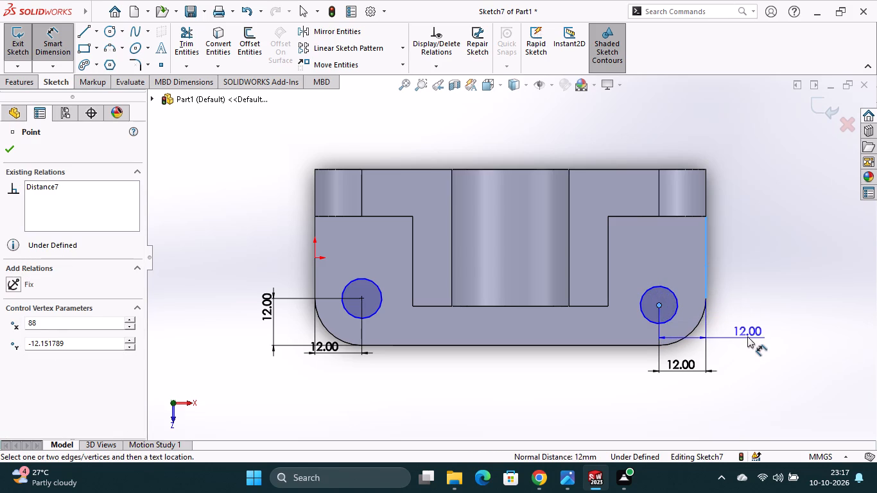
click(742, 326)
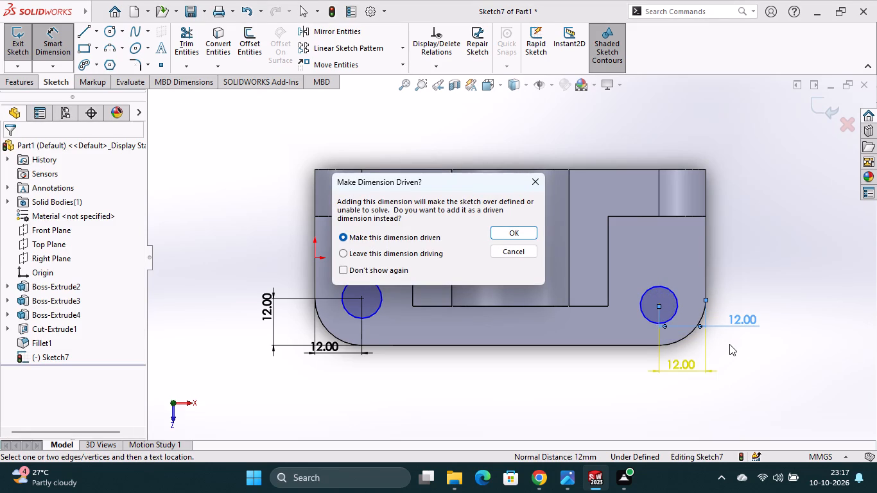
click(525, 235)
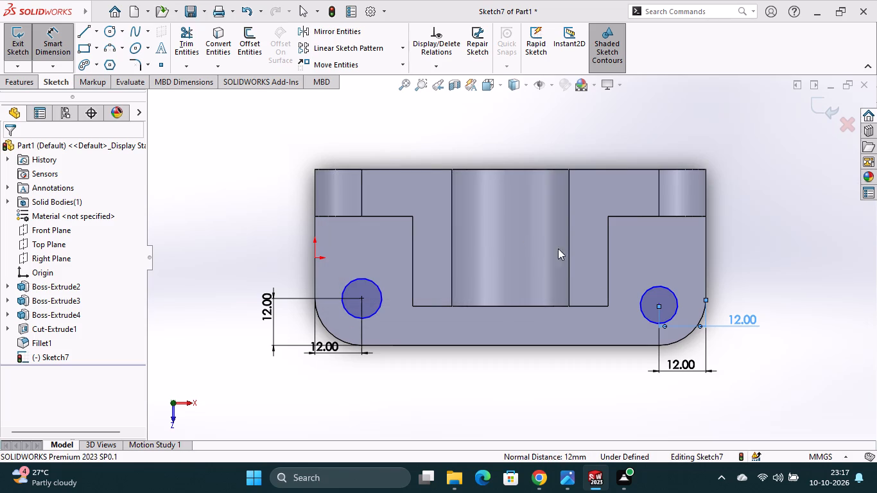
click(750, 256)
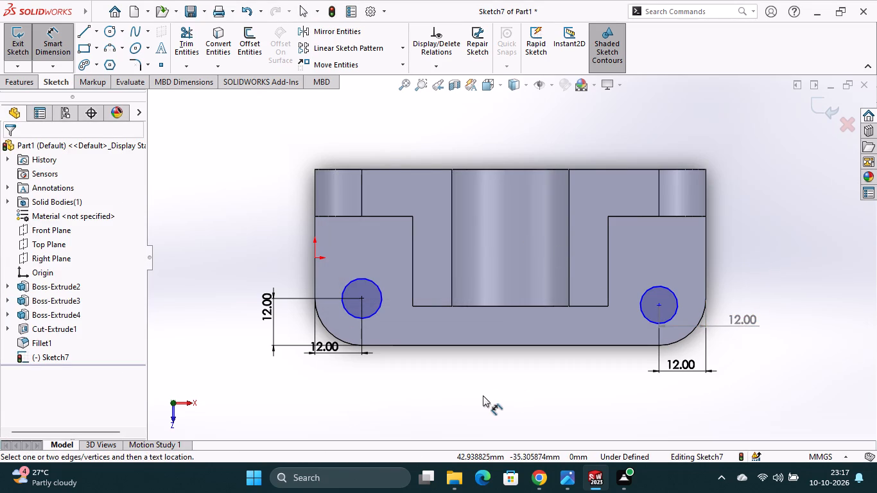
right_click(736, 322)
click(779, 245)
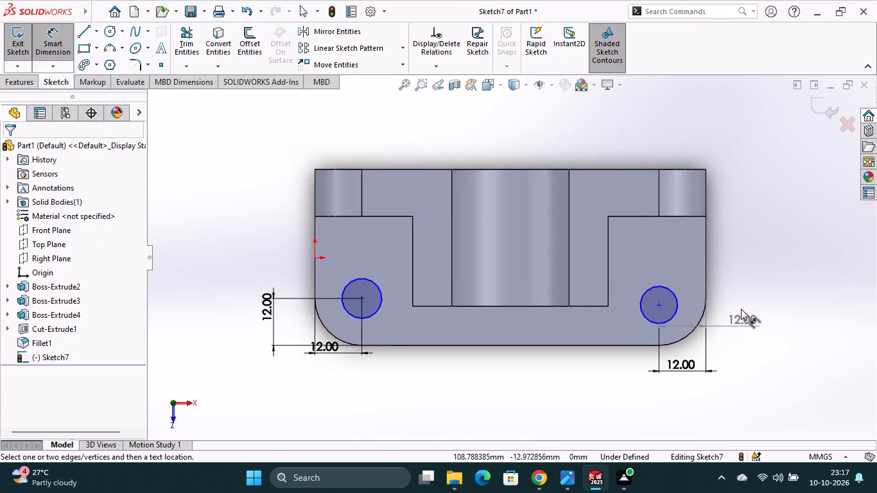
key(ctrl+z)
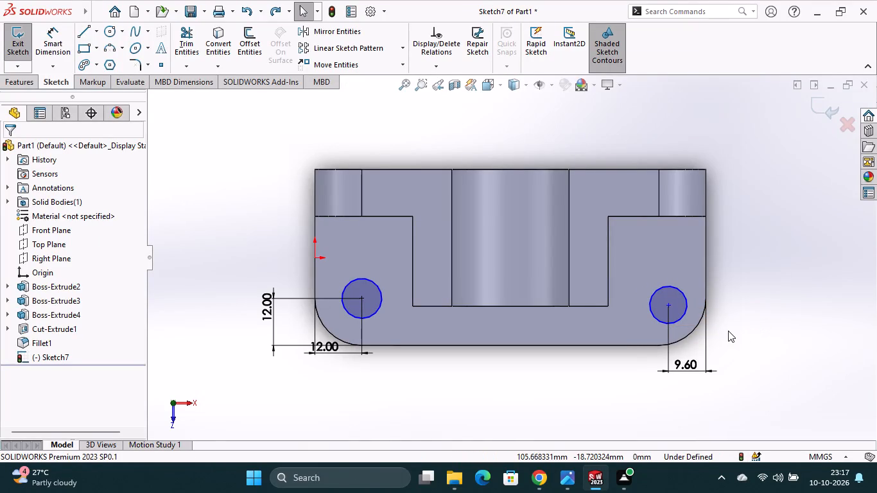
Dimension the right circle's center 12 mm from the base's front edge, and exit the sketch.
click(60, 49)
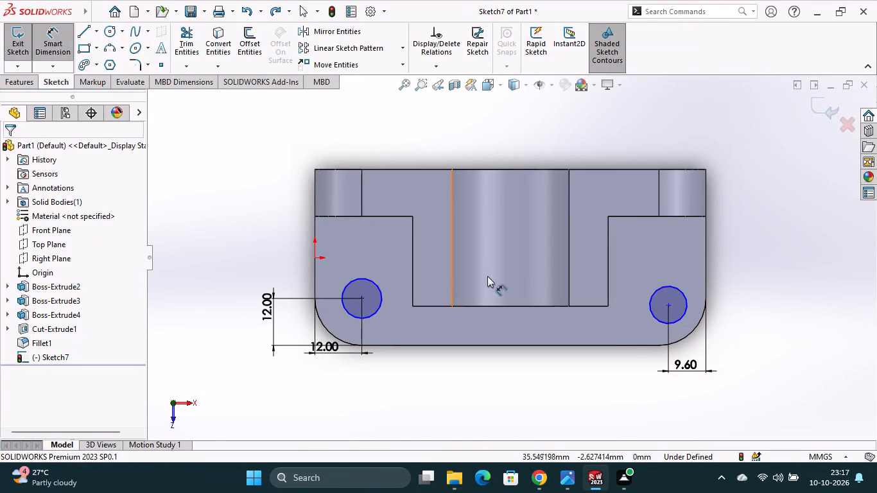
click(631, 345)
click(668, 306)
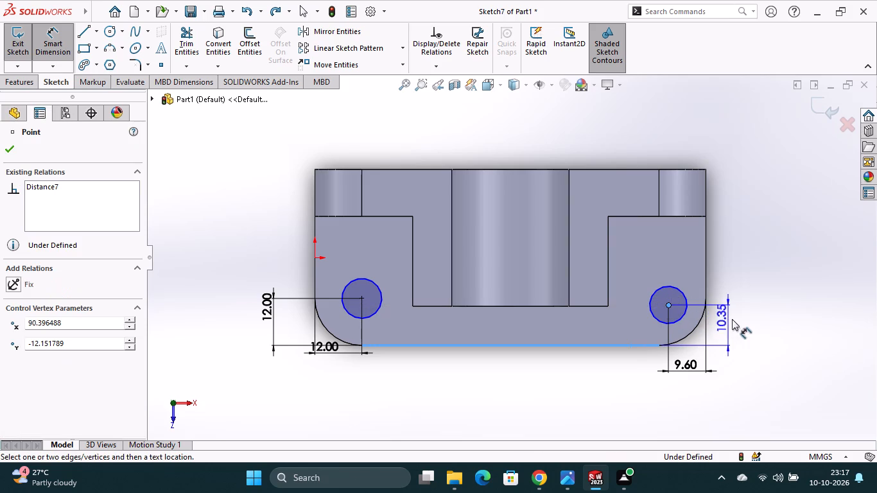
click(738, 318)
text(12)
key(Return)
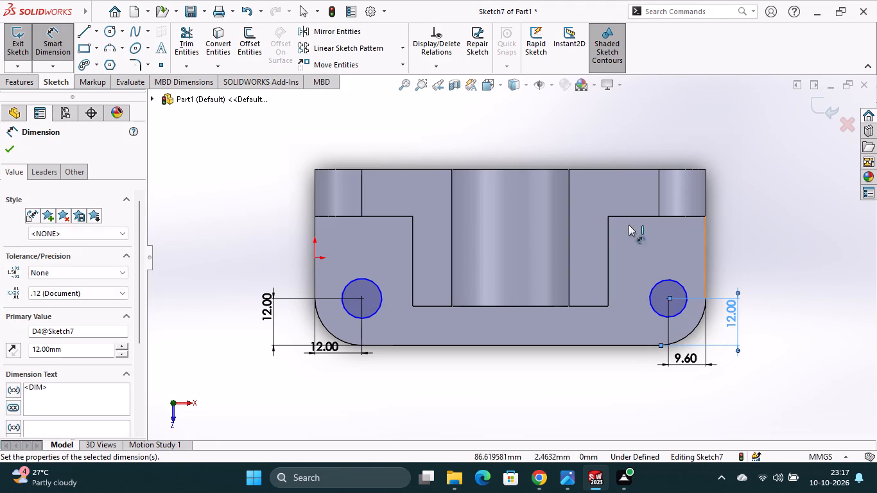
click(24, 40)
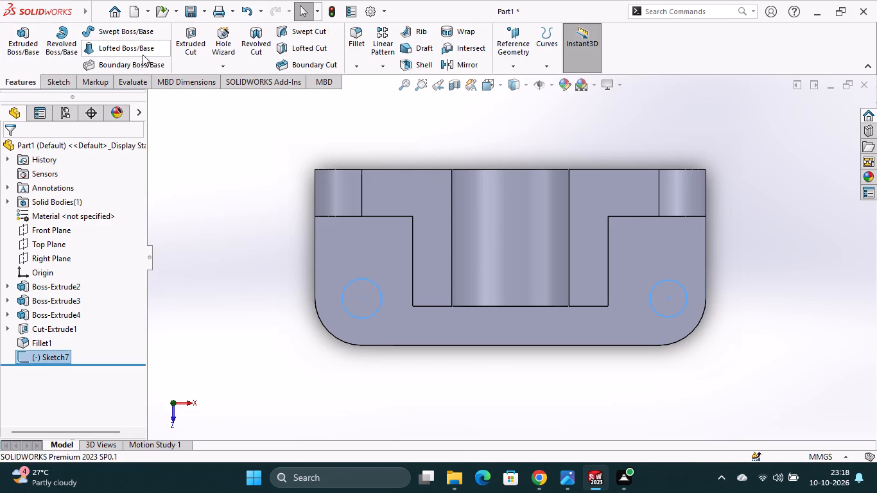
Cut-extrude the two corner circles Through All to open the mounting holes through the base.
click(187, 57)
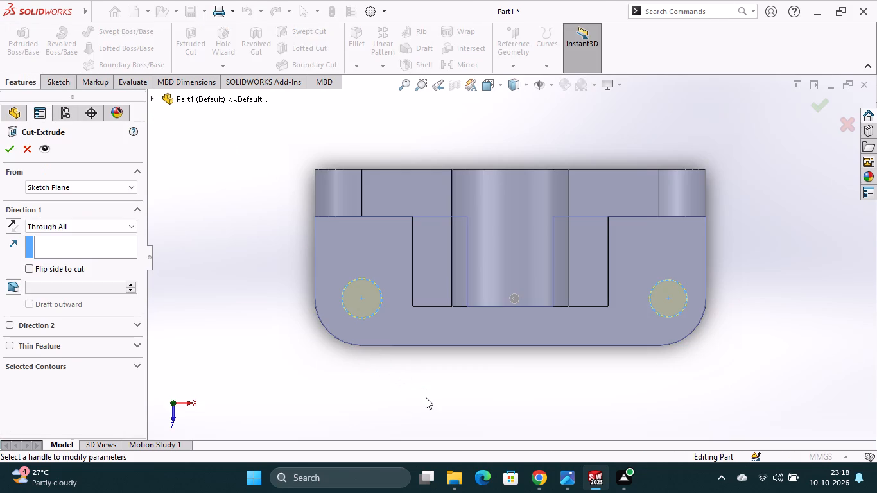
scroll(426, 397, up, 1)
middle_drag(426, 397, 427, 331)
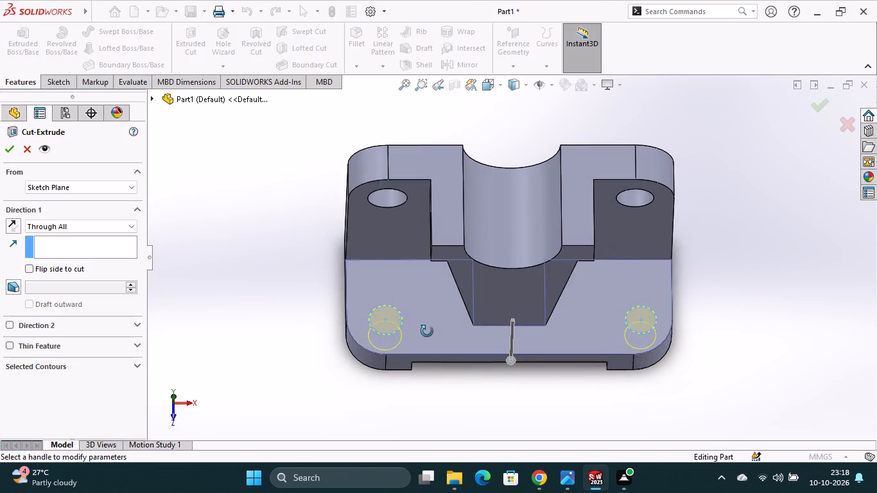
middle_drag(427, 331, 439, 216)
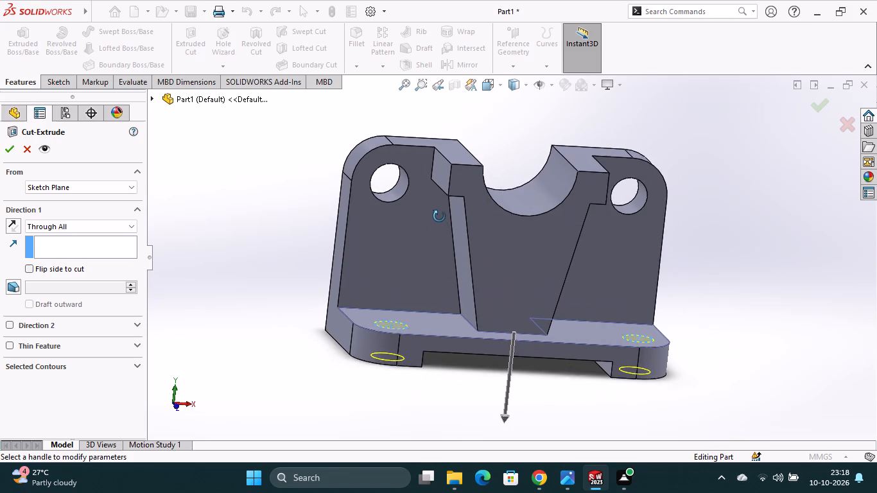
middle_drag(439, 216, 435, 204)
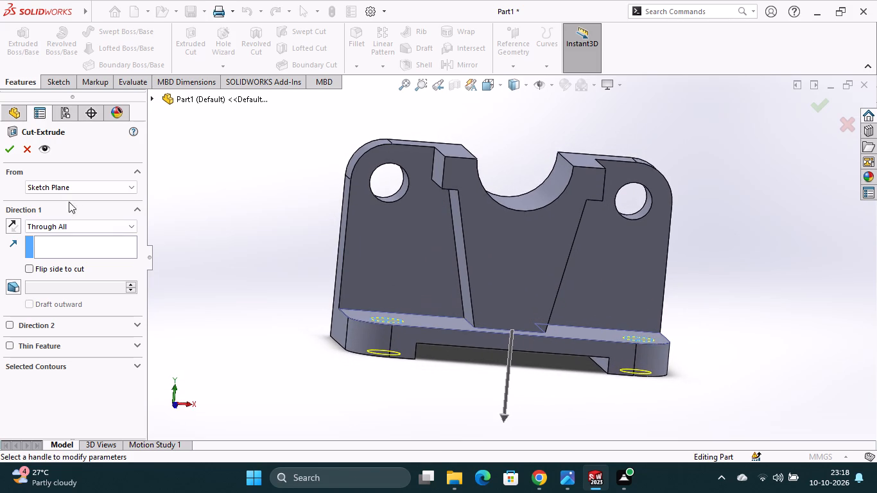
click(7, 144)
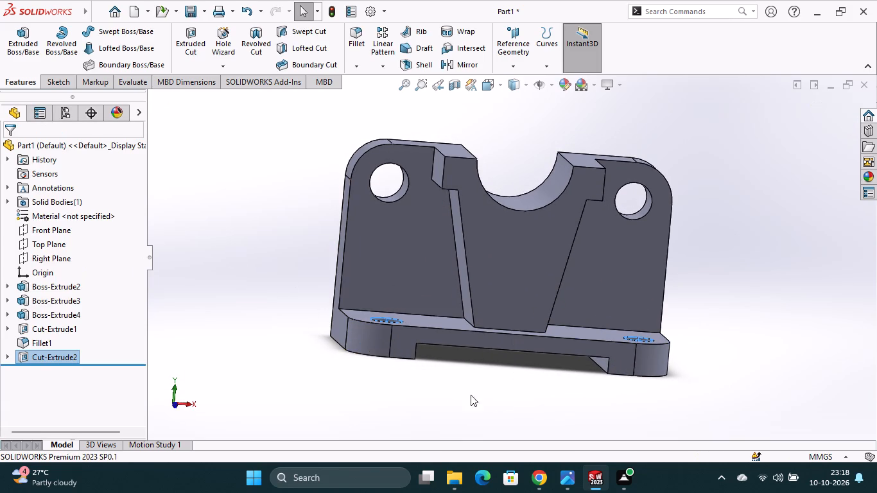
middle_drag(721, 314, 698, 330)
scroll(716, 319, down, 1)
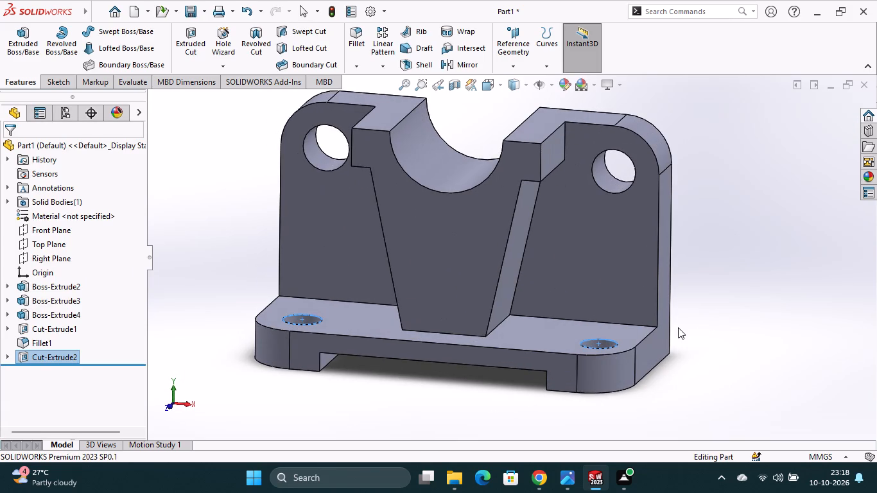
key(Escape)
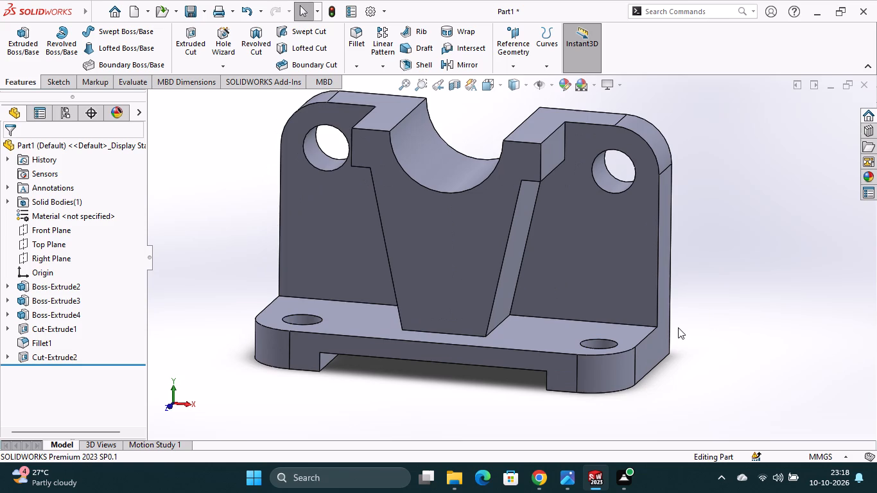
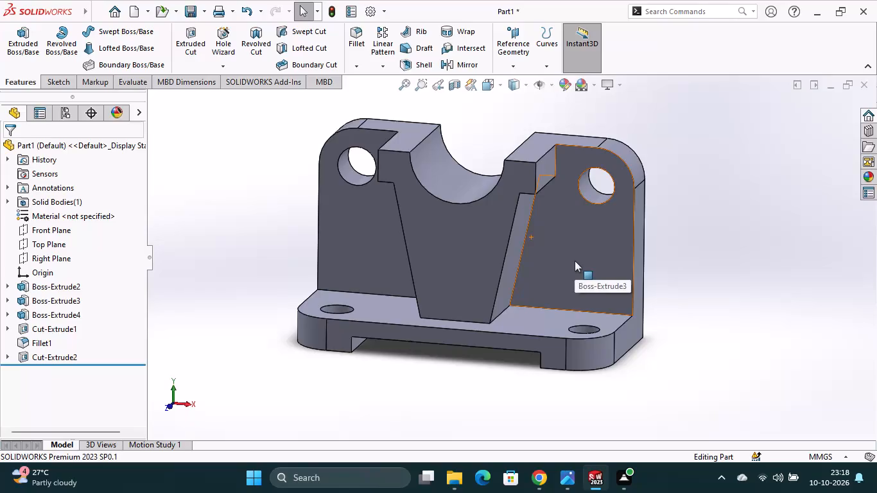
Save the bracket as a SOLIDWORKS part named 3D Part 4 in the fuji folder.
key(ctrl+s)
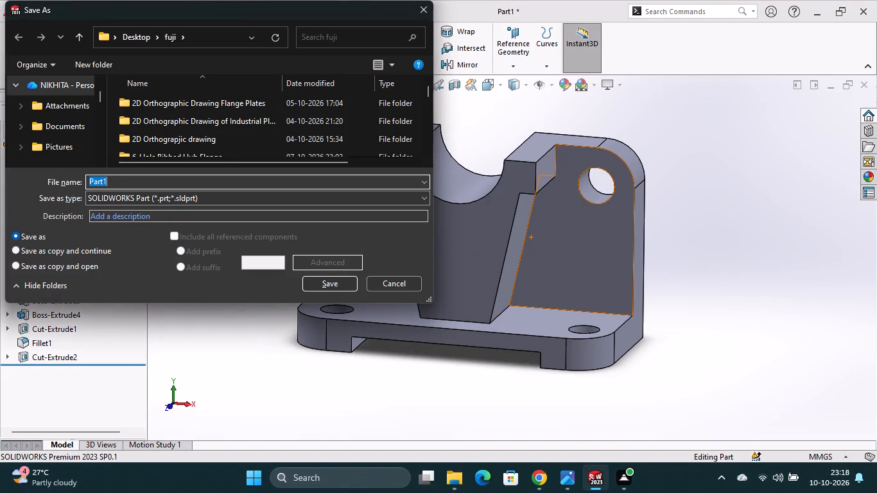
key(BackSpace)
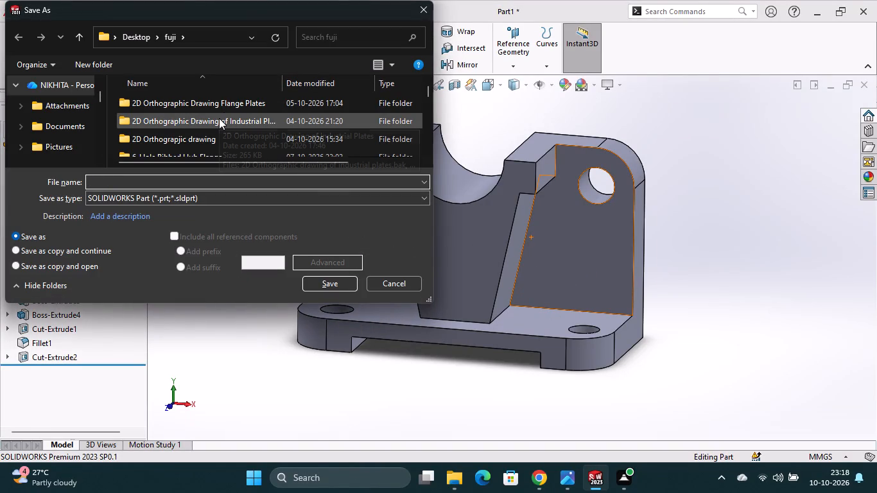
text(3D)
key(space)
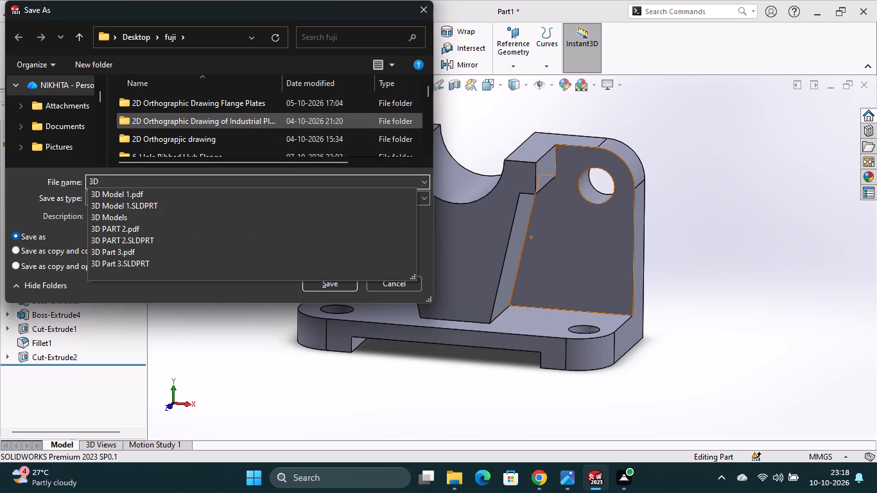
key(p)
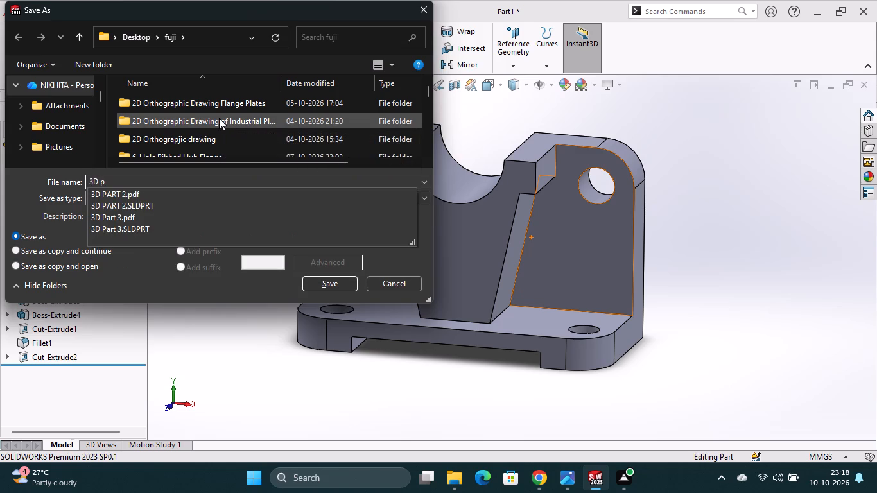
key(BackSpace)
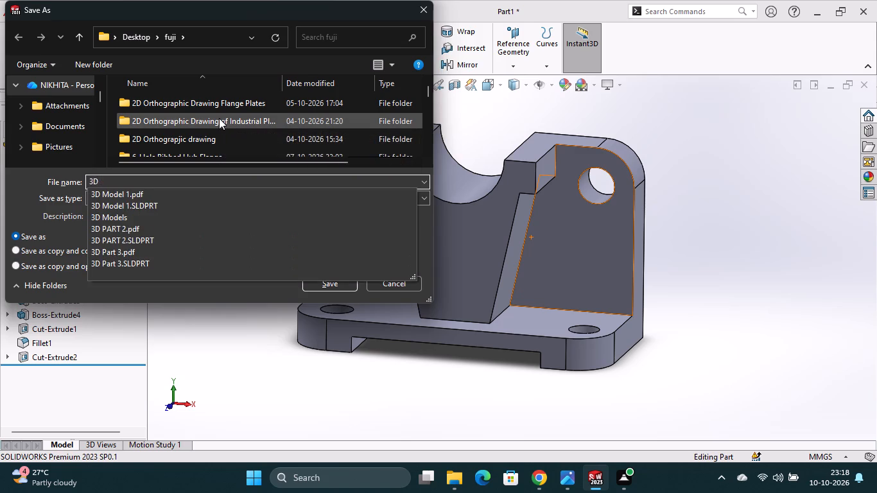
key(p)
text(art)
key(space)
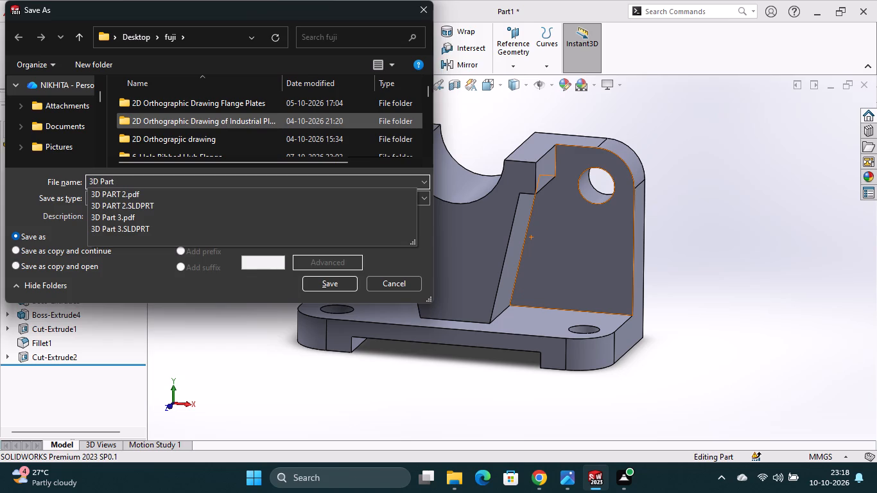
text(4)
key(space)
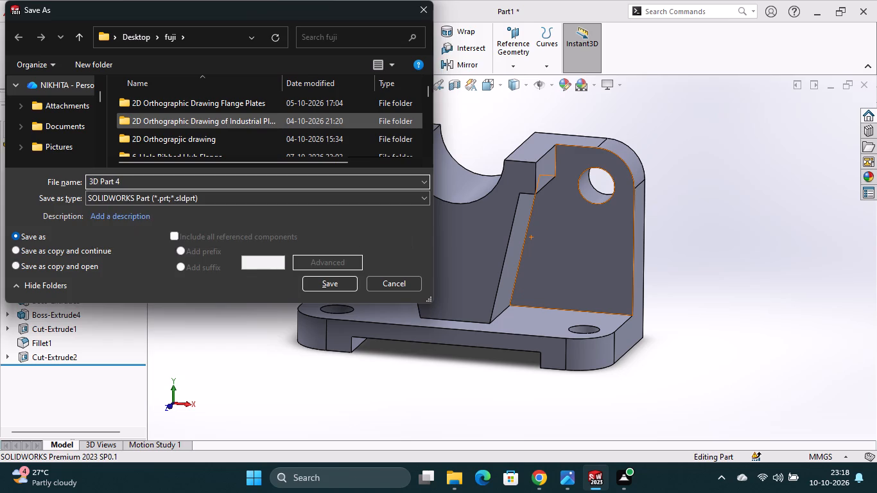
key(Return)
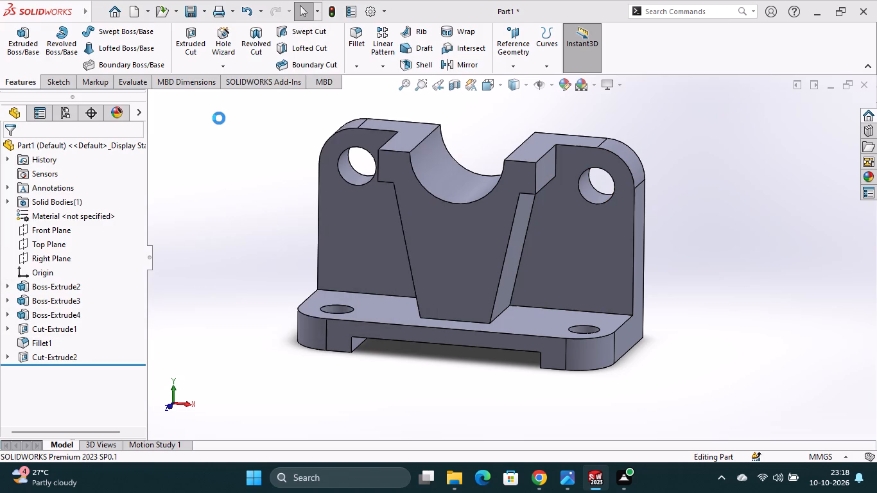
Save a PDF copy of the part as 3D Part 4 in the same folder.
click(205, 15)
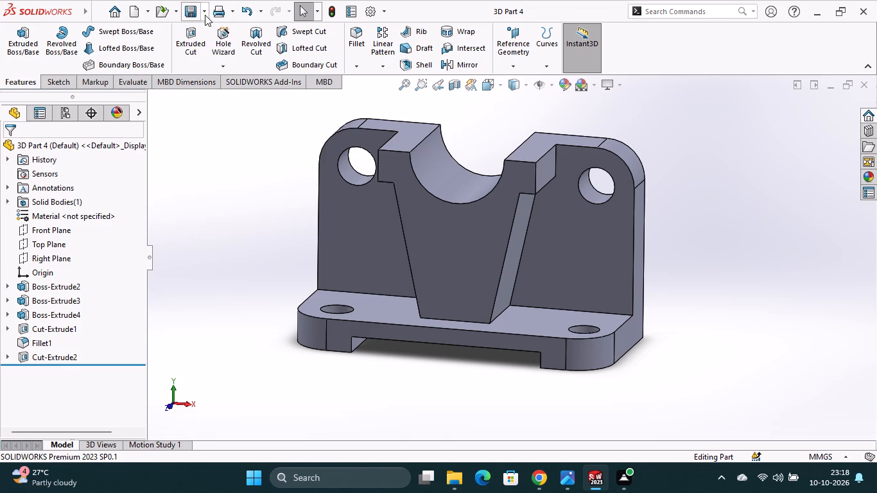
click(211, 43)
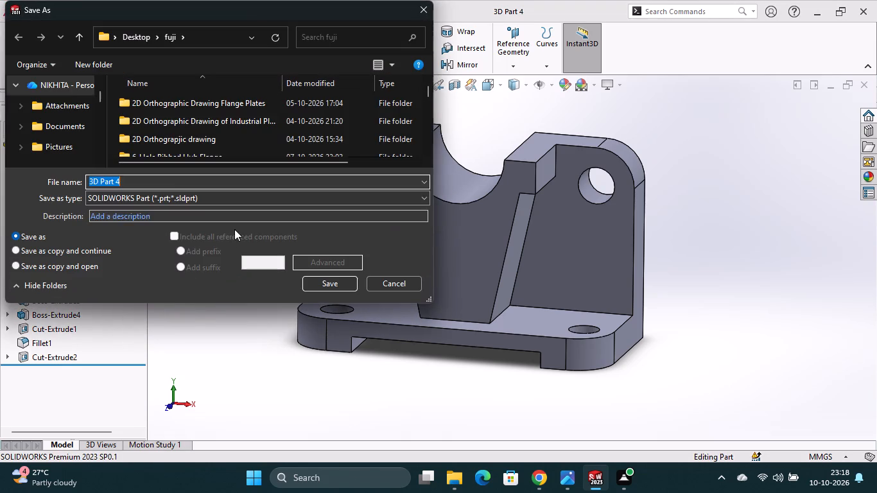
click(189, 196)
click(253, 74)
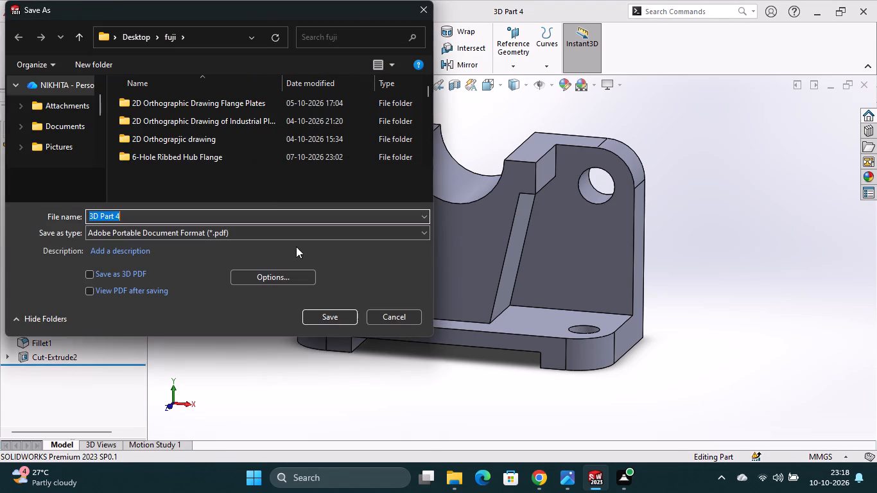
click(312, 316)
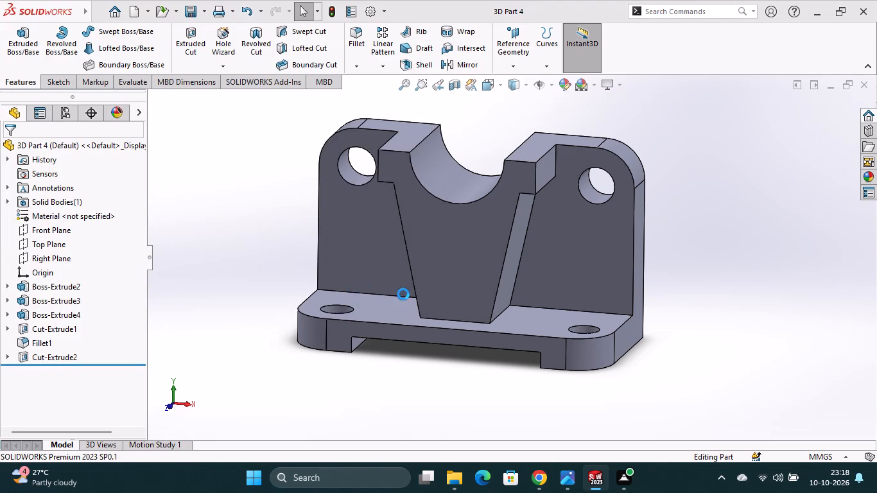